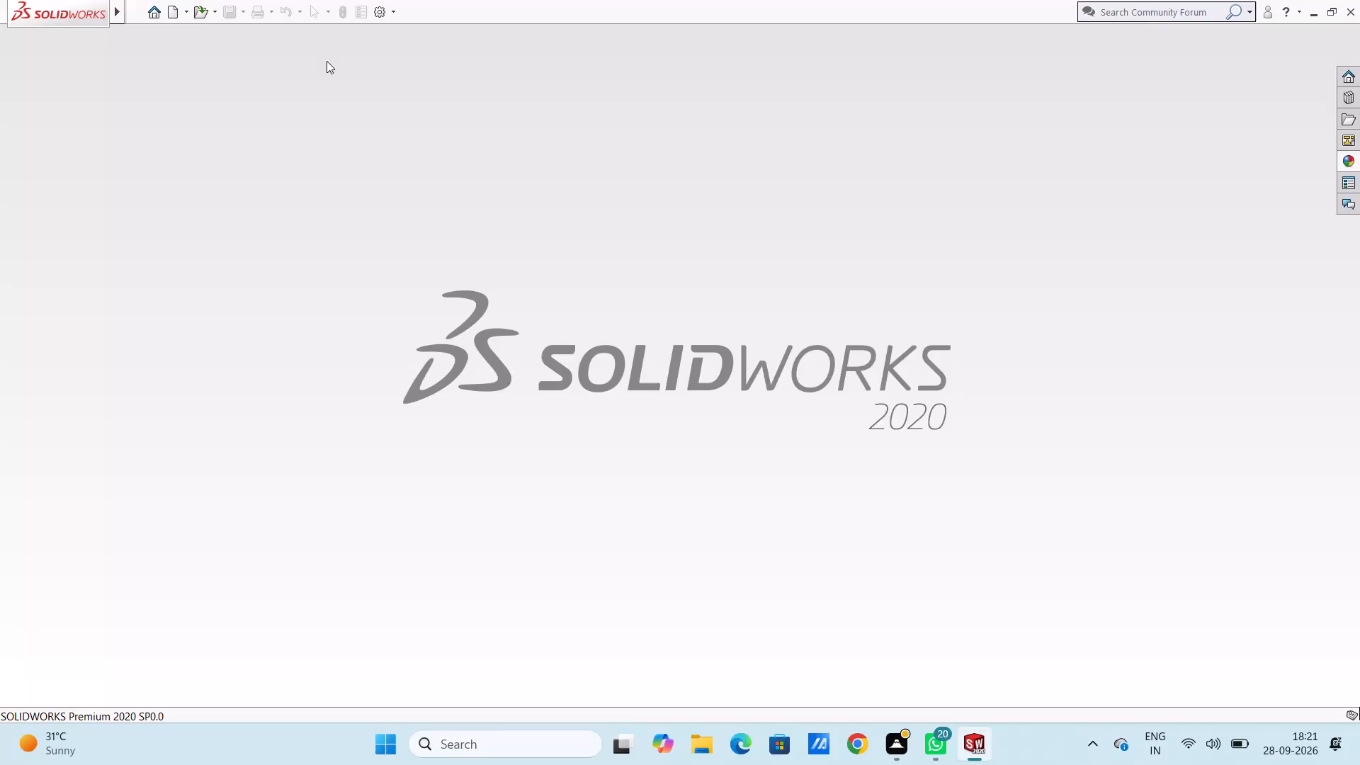
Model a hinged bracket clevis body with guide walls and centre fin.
Create a new part document.
left_click(171, 16)
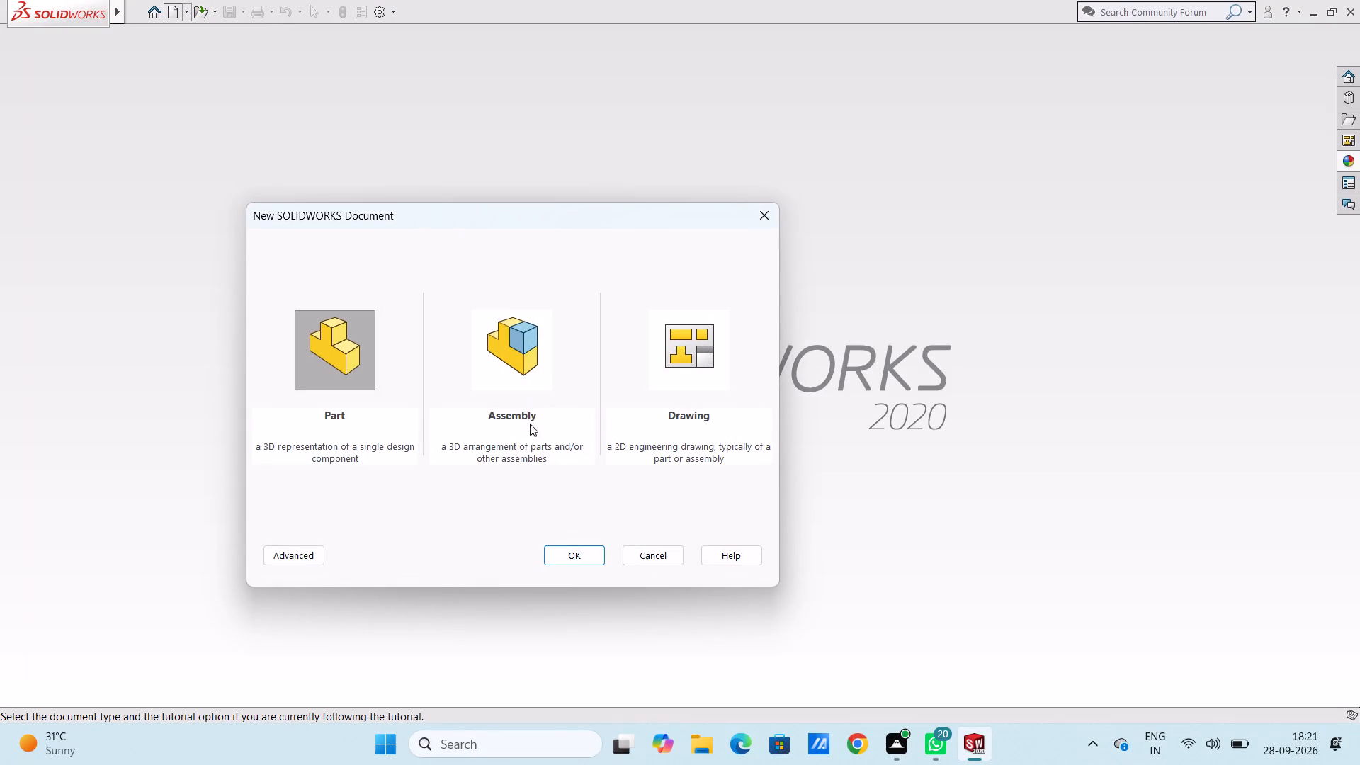
left_click(567, 551)
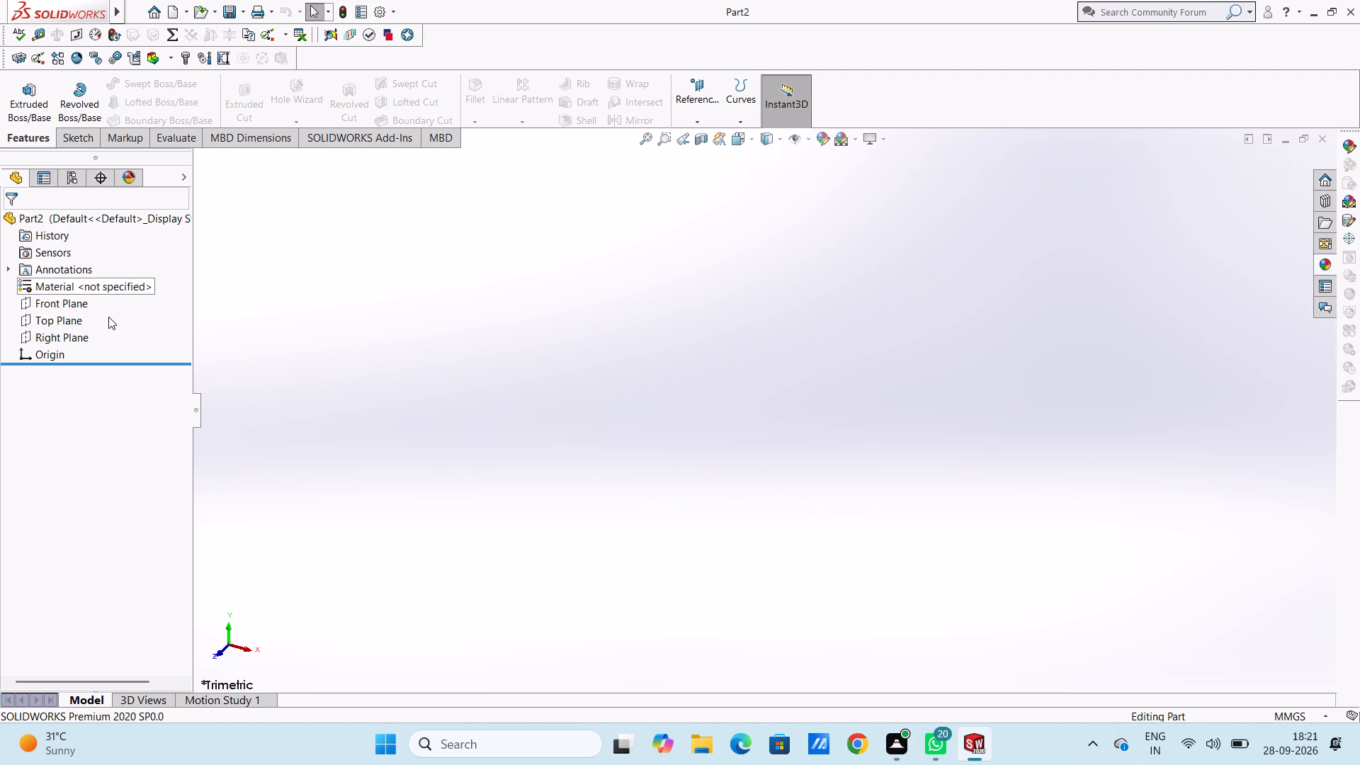
Start a sketch on the Top Plane and draw a center rectangle at the origin, 38 mm high and 30 mm wide.
left_click(55, 321)
left_click(67, 302)
left_click(352, 332)
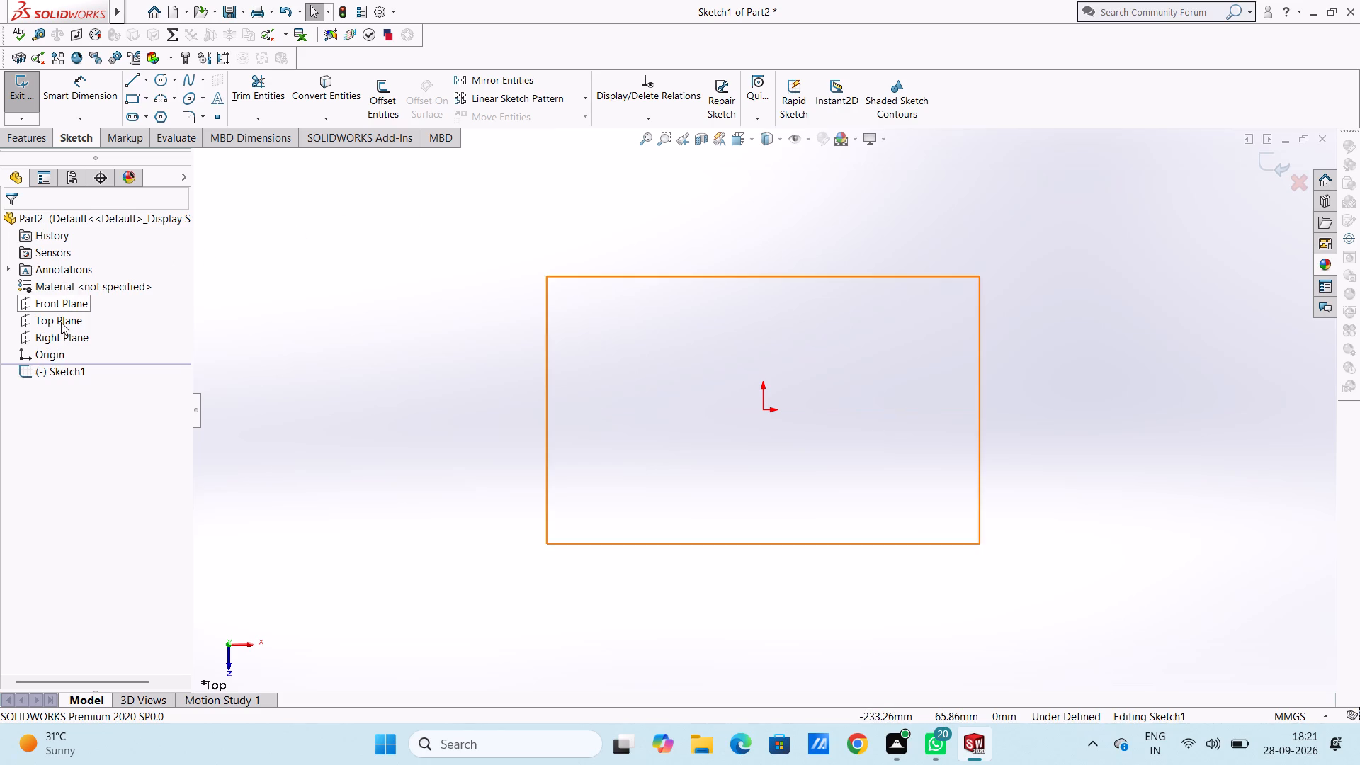
left_click(149, 98)
left_click(149, 133)
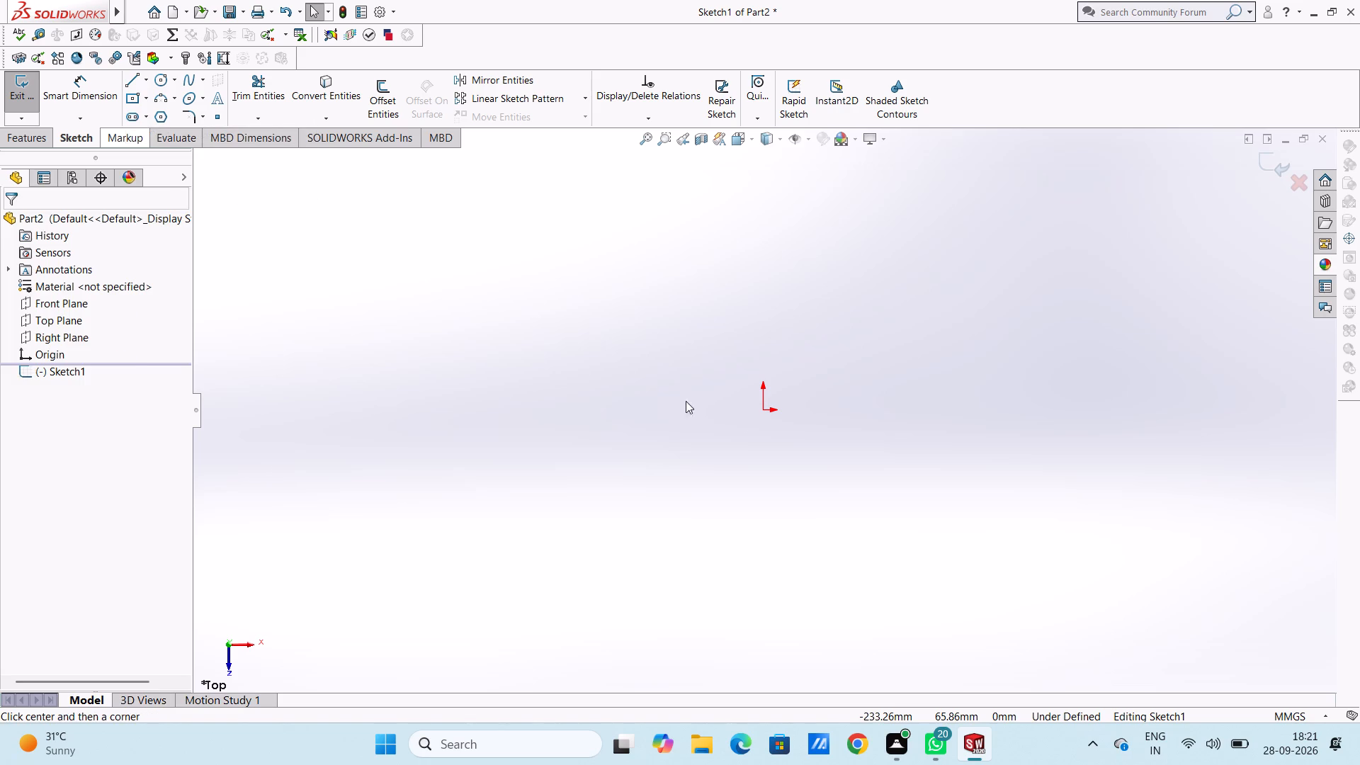
left_click(760, 411)
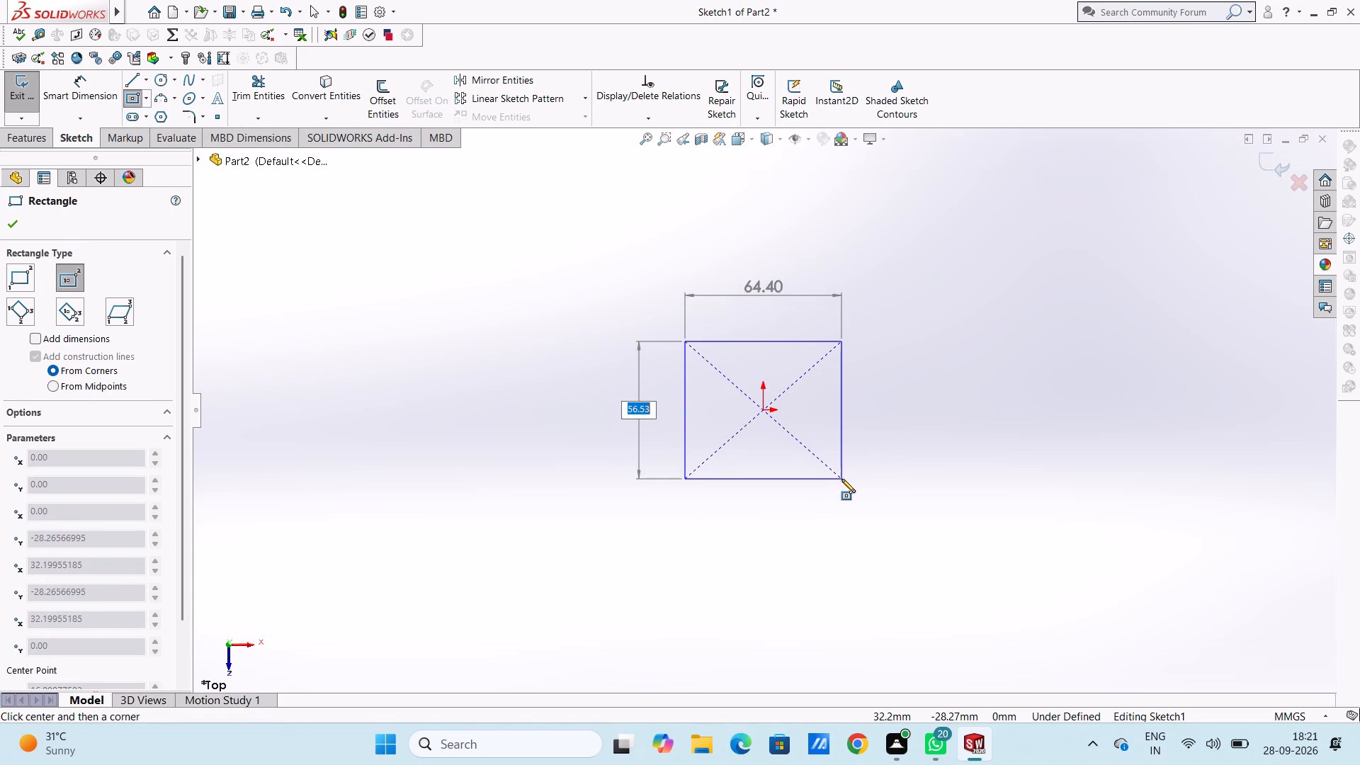
key("ctrl+7")
type("38")
key("Return")
type("30")
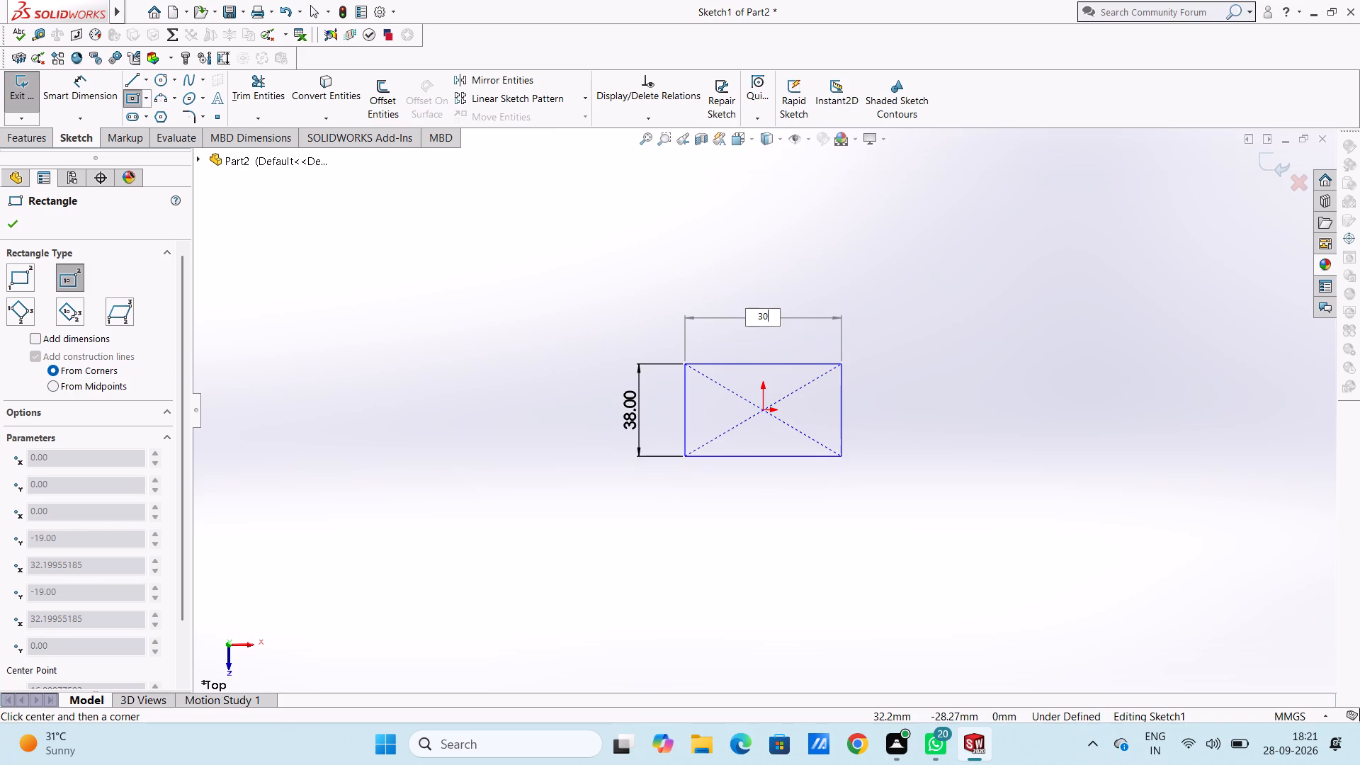
key("Return")
key("Escape")
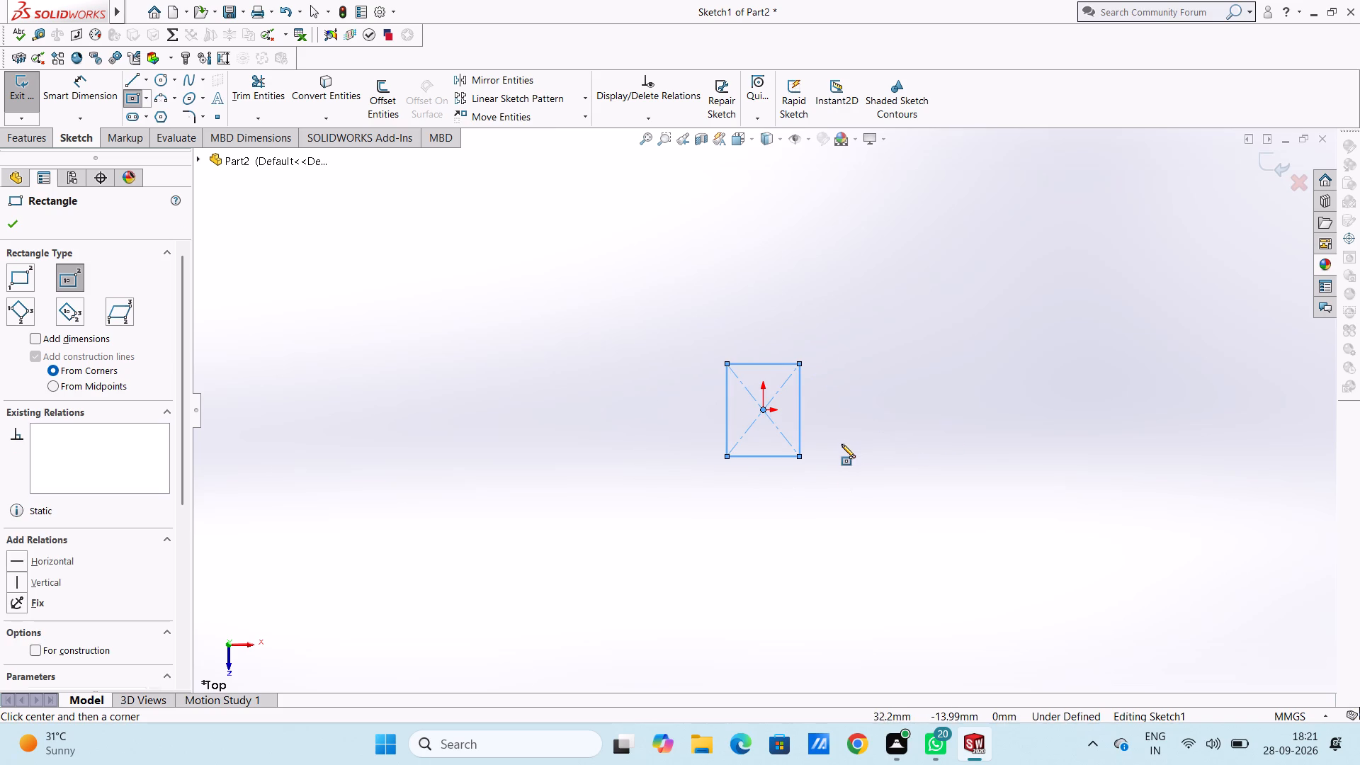
key("Escape")
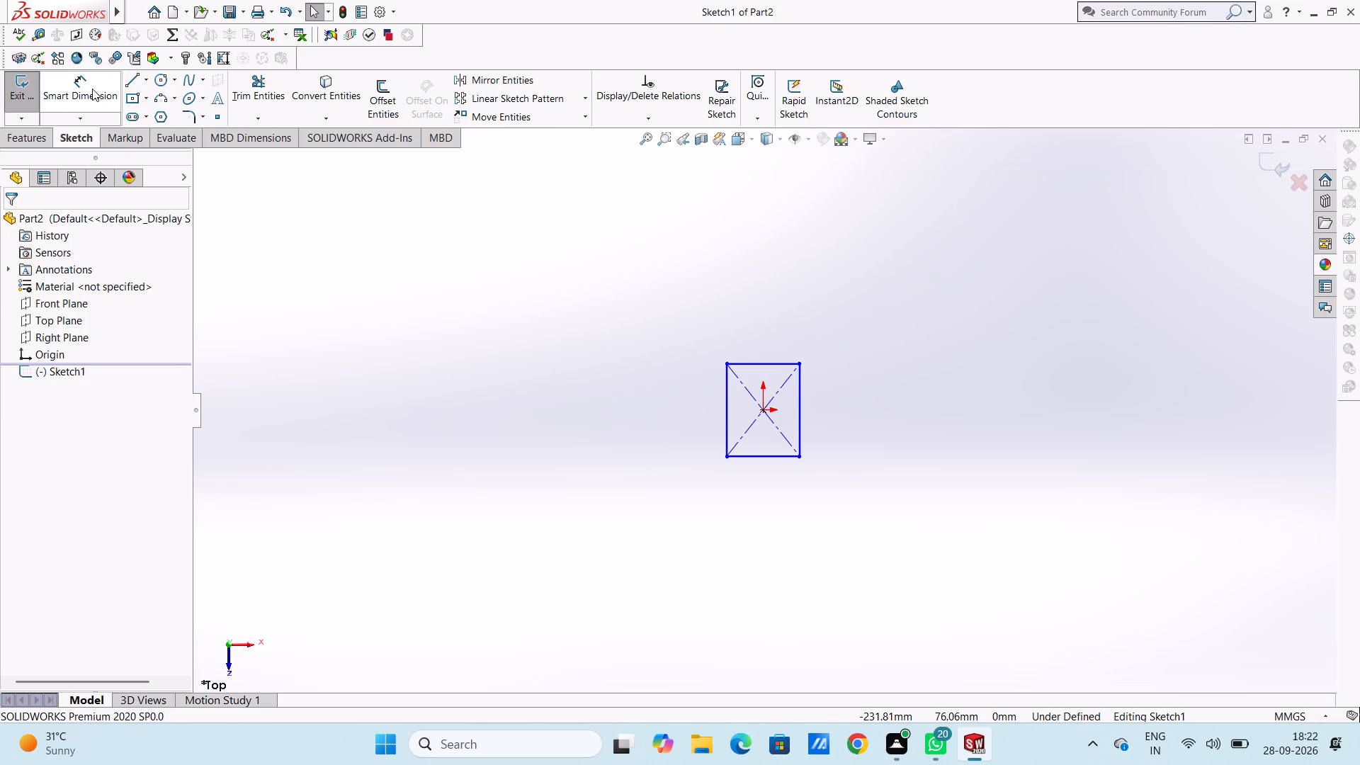
Add dimensions to the rectangle's left vertical side and its upper horizontal side.
left_click(92, 89)
left_click(727, 419)
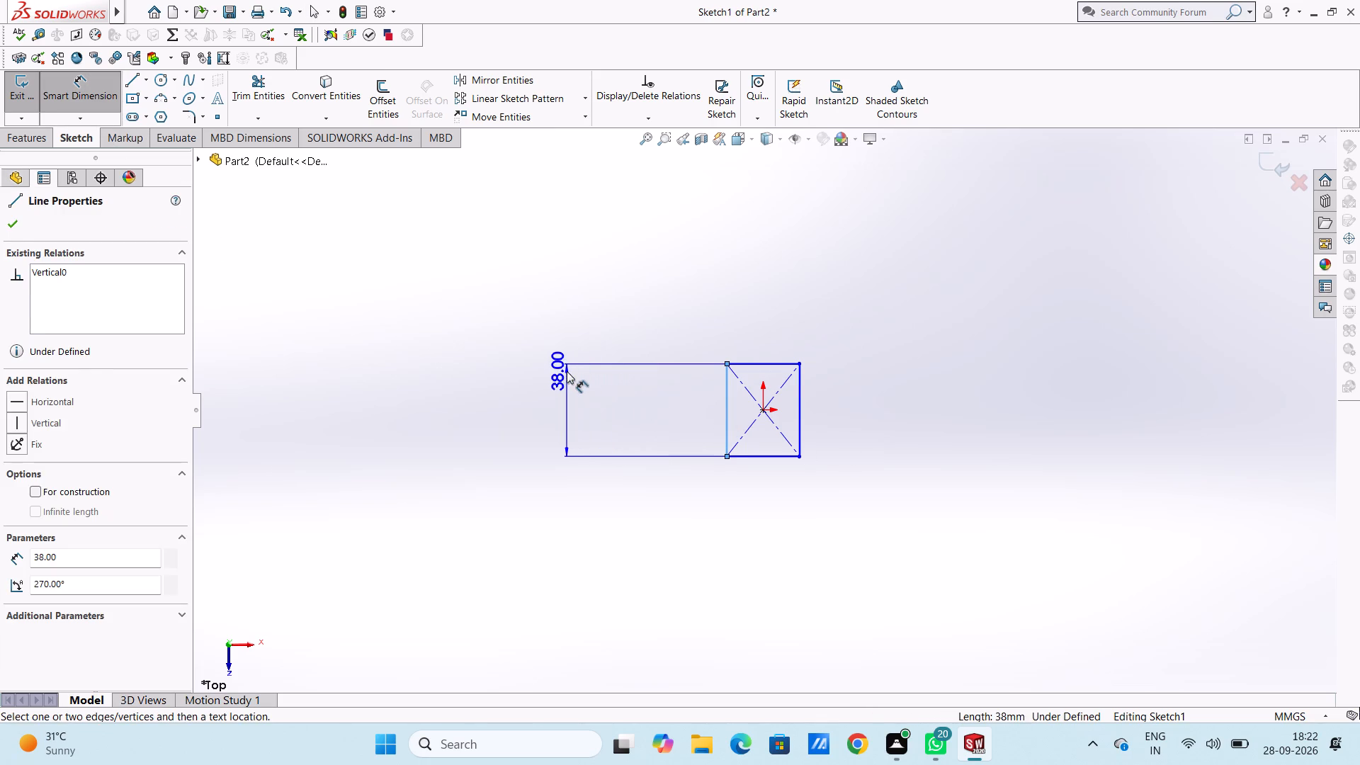
left_click(567, 371)
left_click(508, 353)
left_click(488, 353)
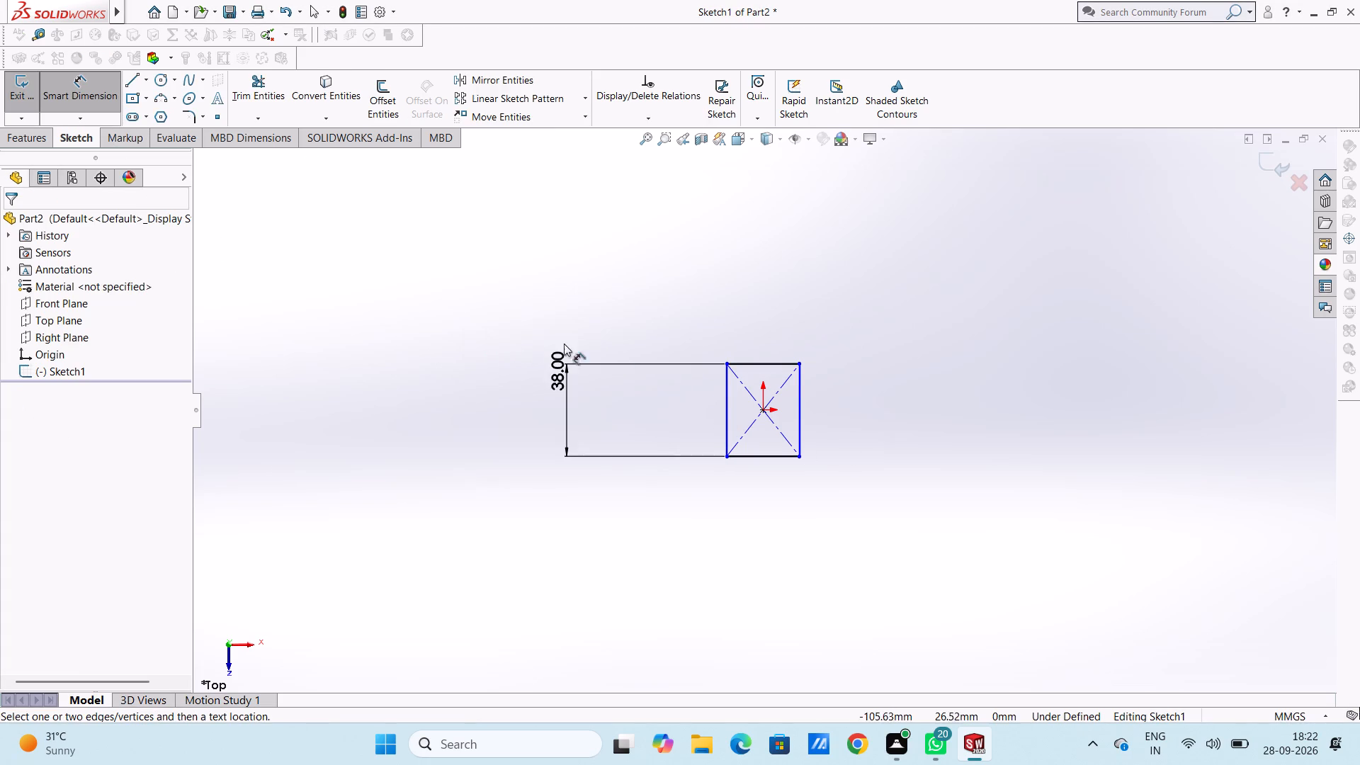
left_click(742, 364)
left_click(754, 283)
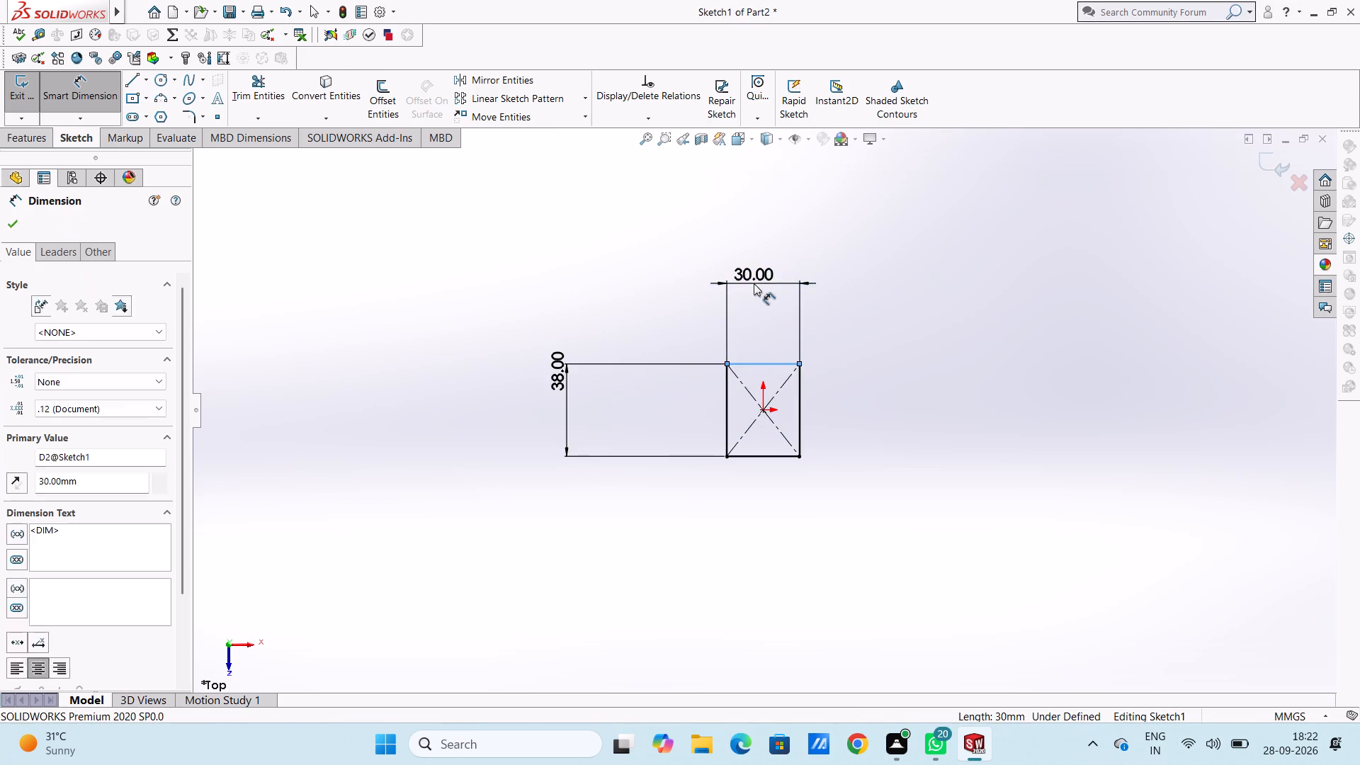
left_click(701, 262)
left_click(674, 267)
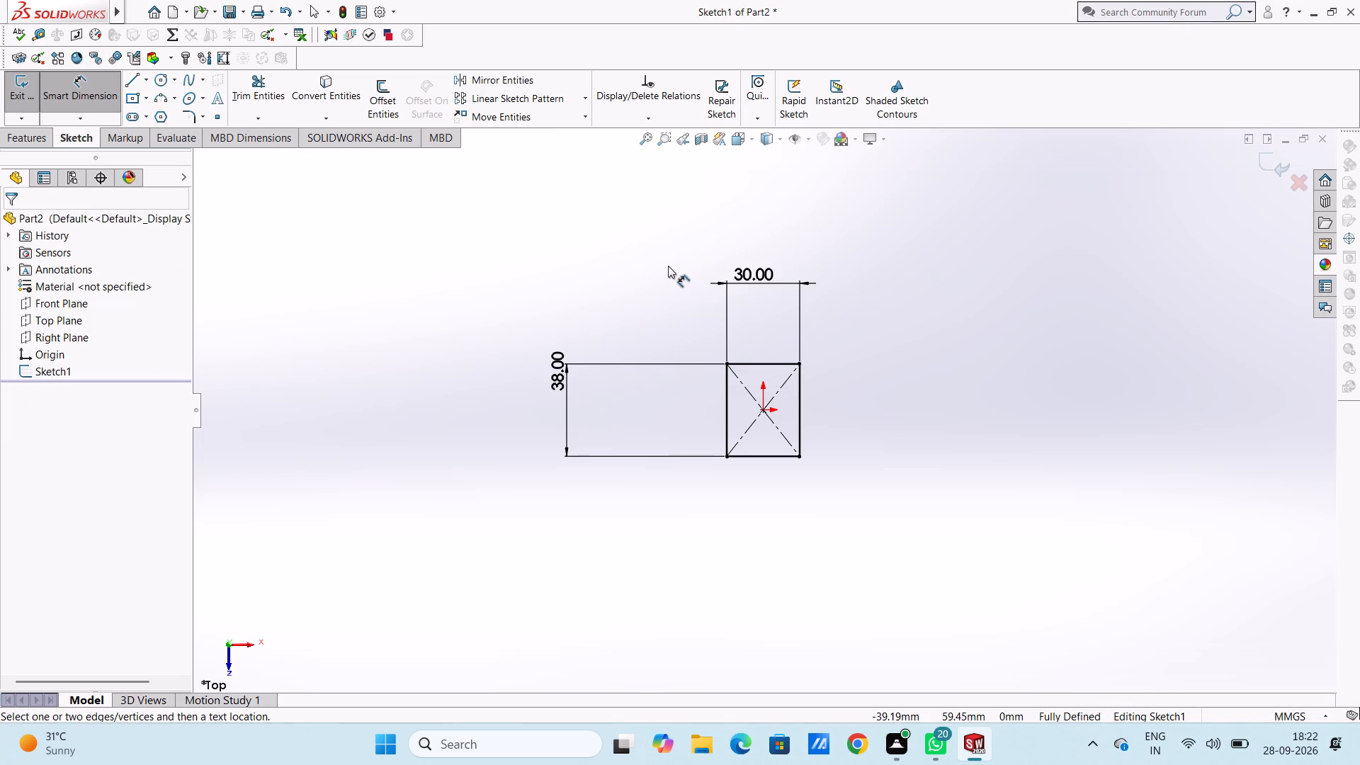
key("Escape")
Draw a circle of 4 mm radius centred on the midpoint of the rectangle's right side.
key("ctrl+7")
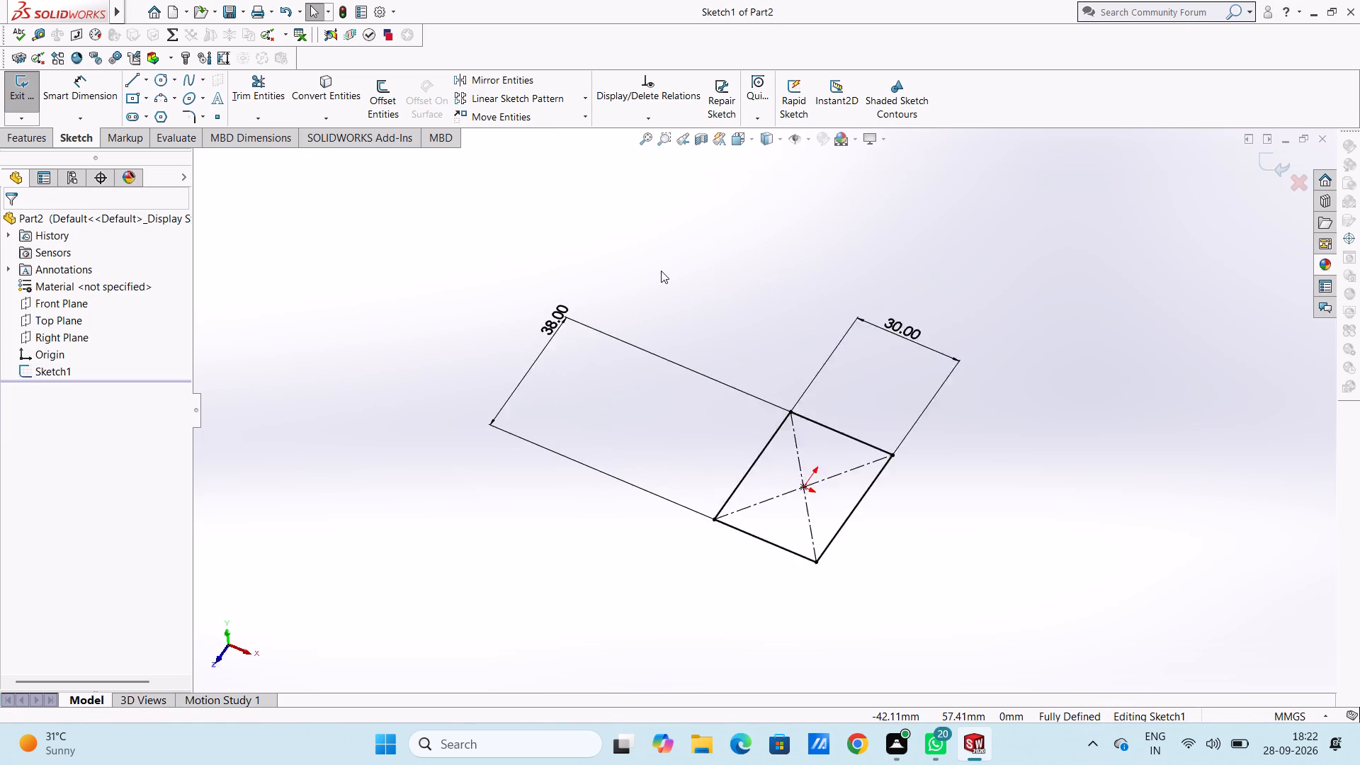
scroll(661, 271, "up", 4)
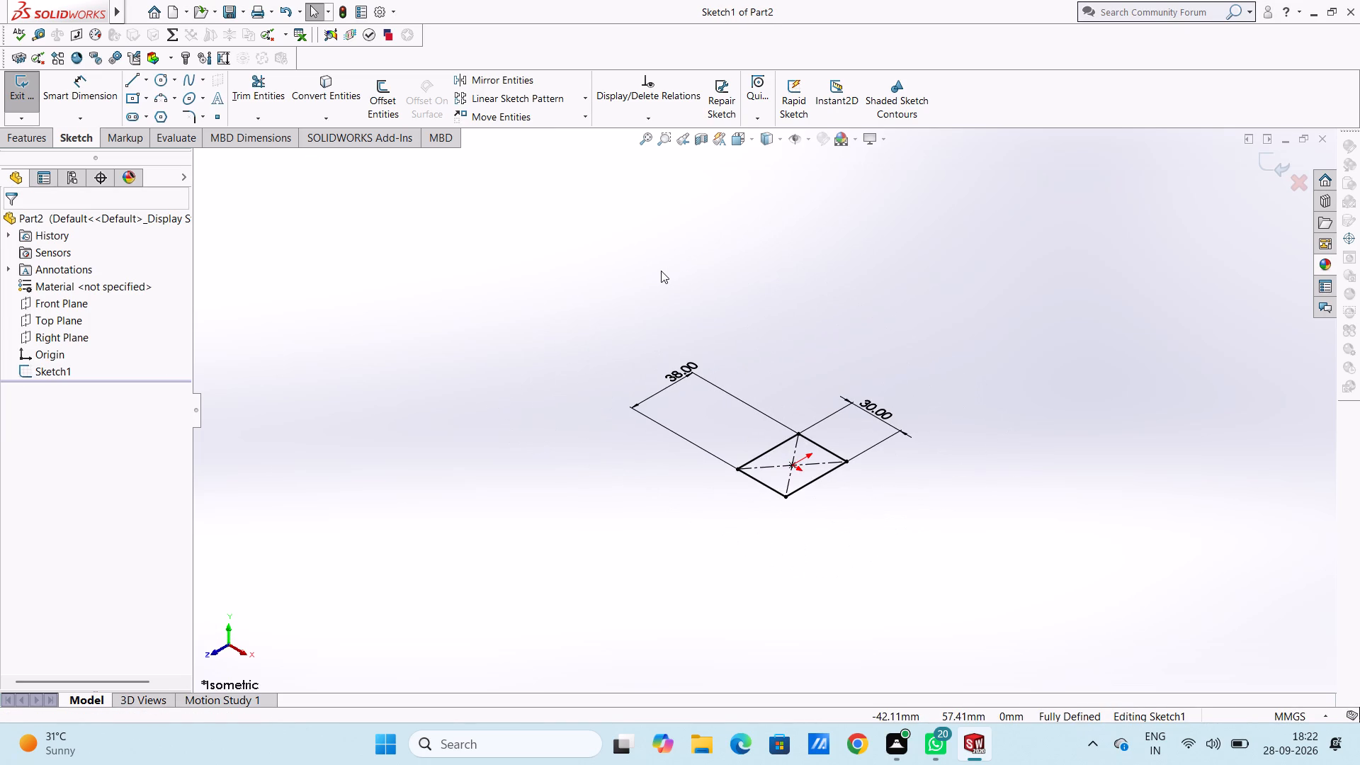
key("ctrl+5")
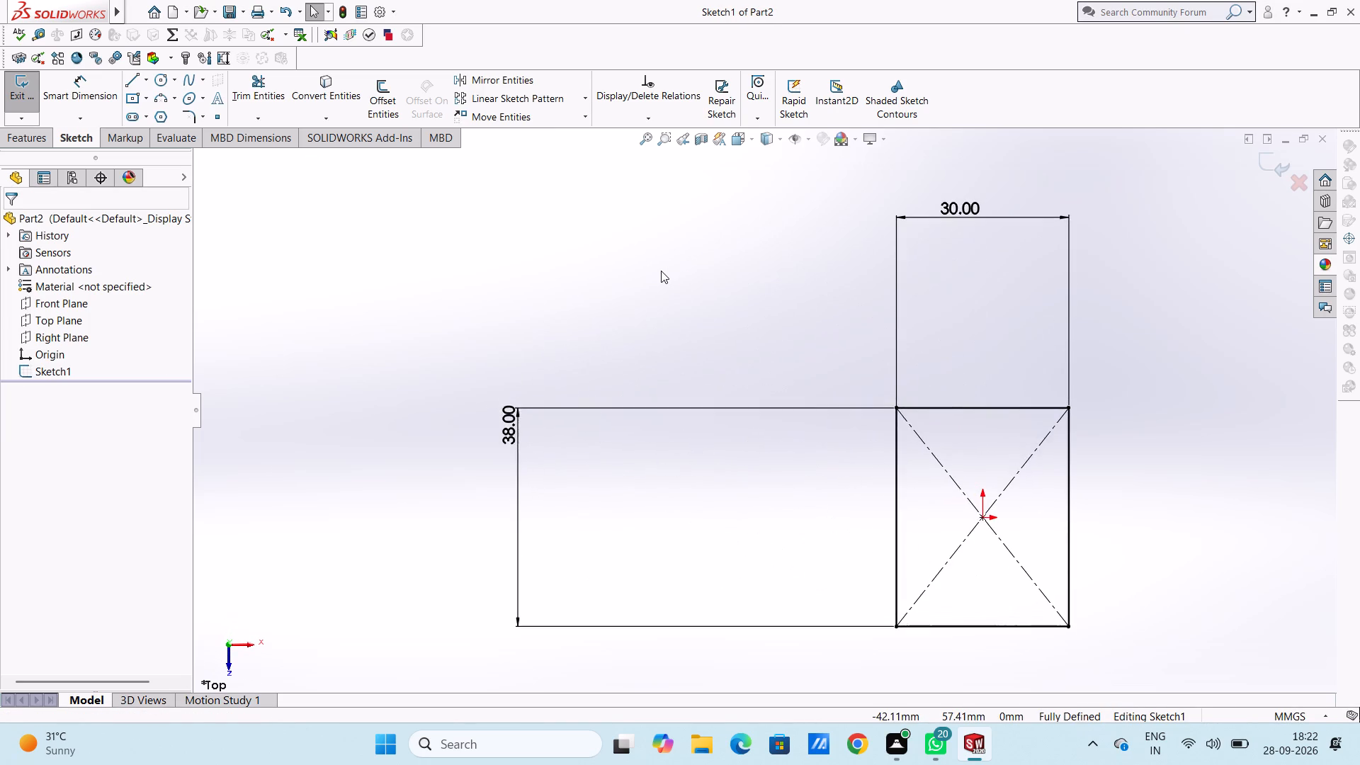
scroll(661, 271, "up", 3)
scroll(956, 488, "down", 3)
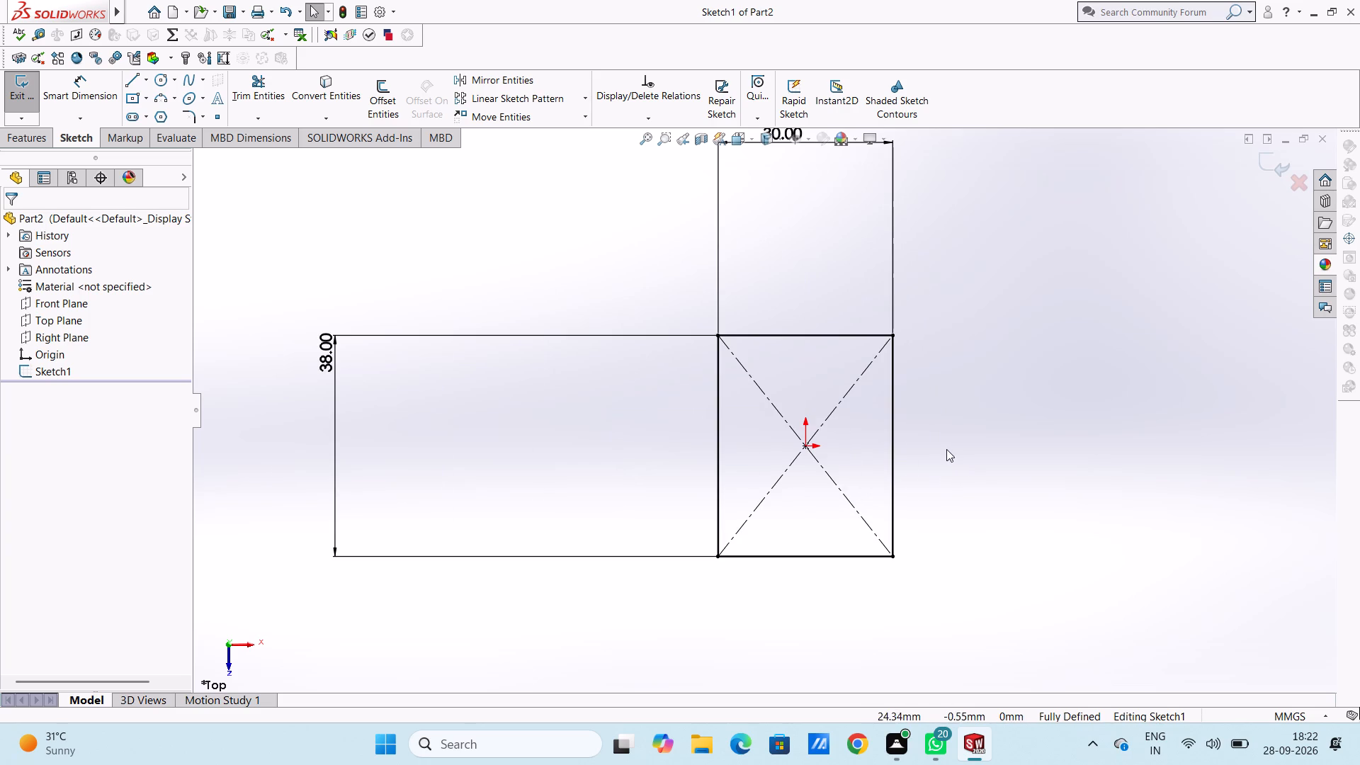
left_click(162, 79)
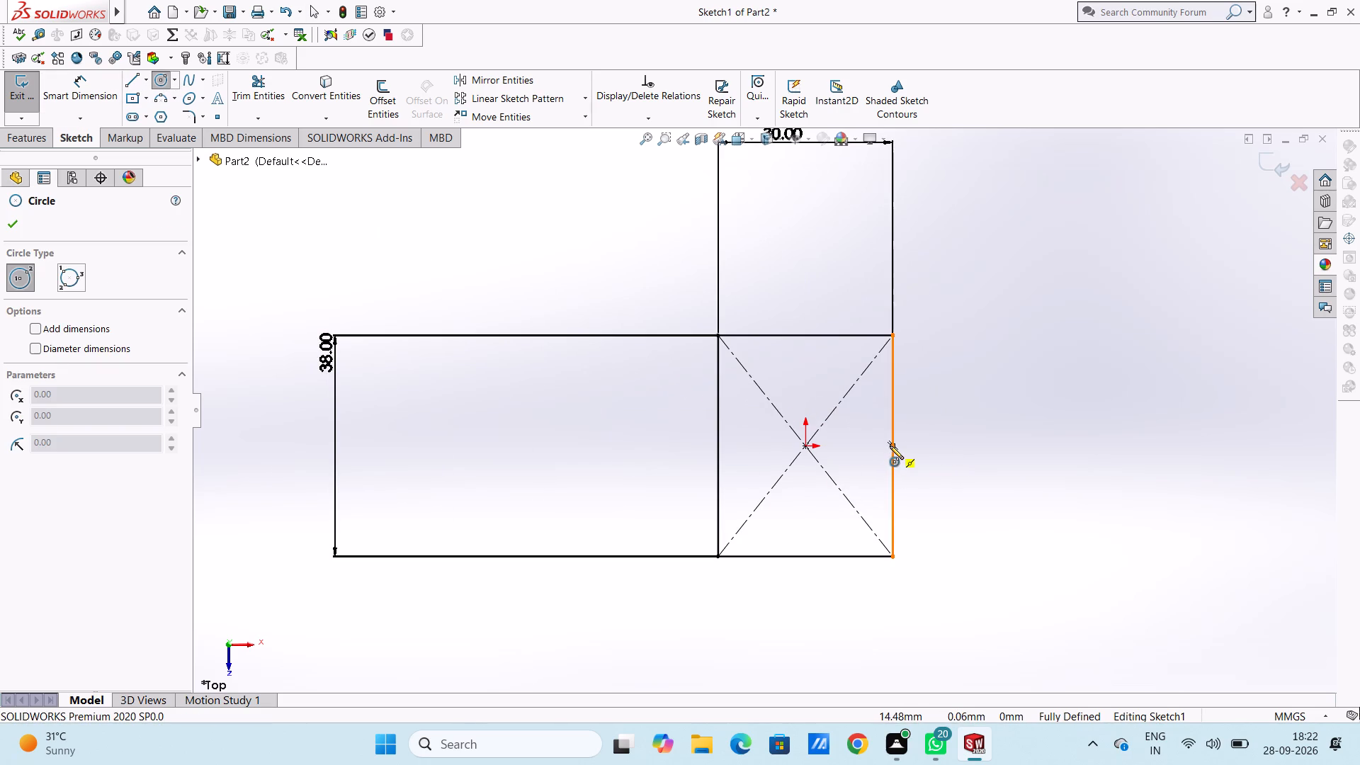
left_click(891, 445)
key("4")
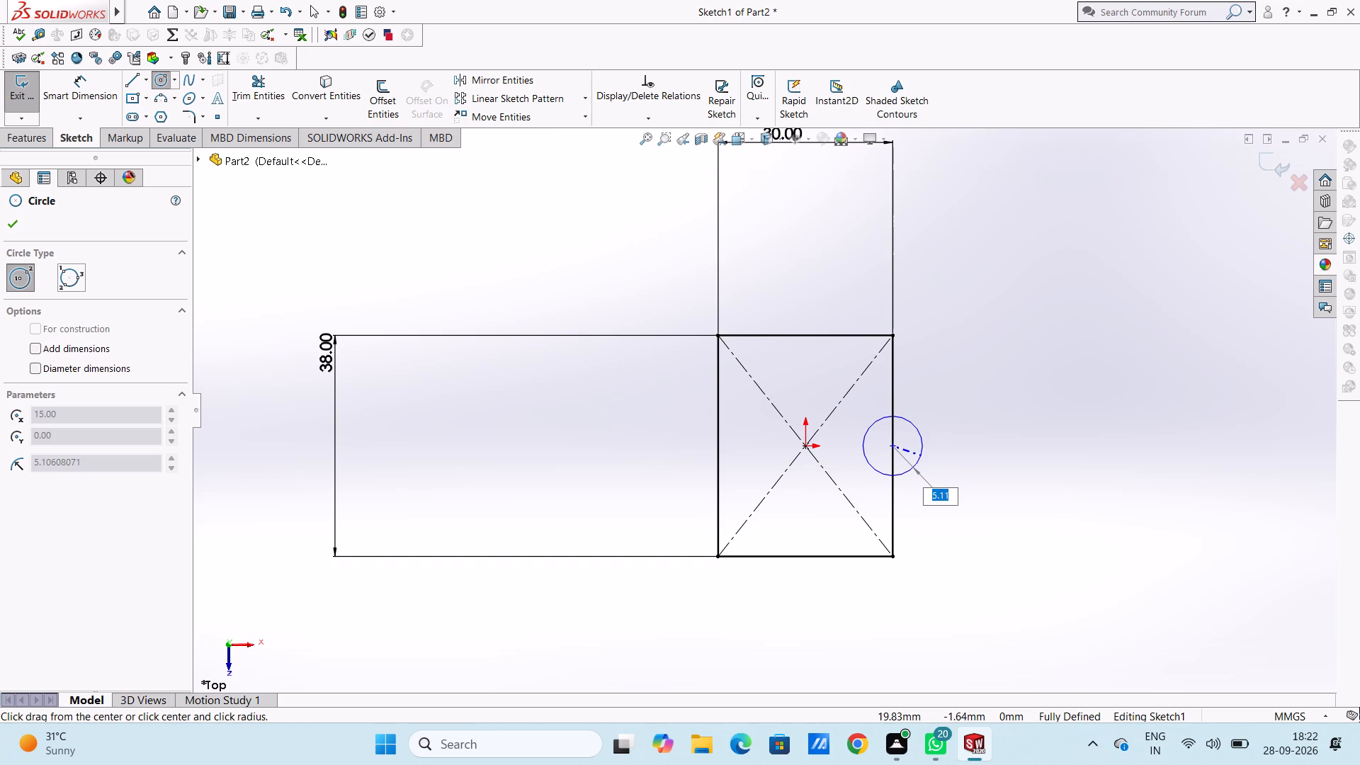
key("Return")
key("Escape")
key("Escape")
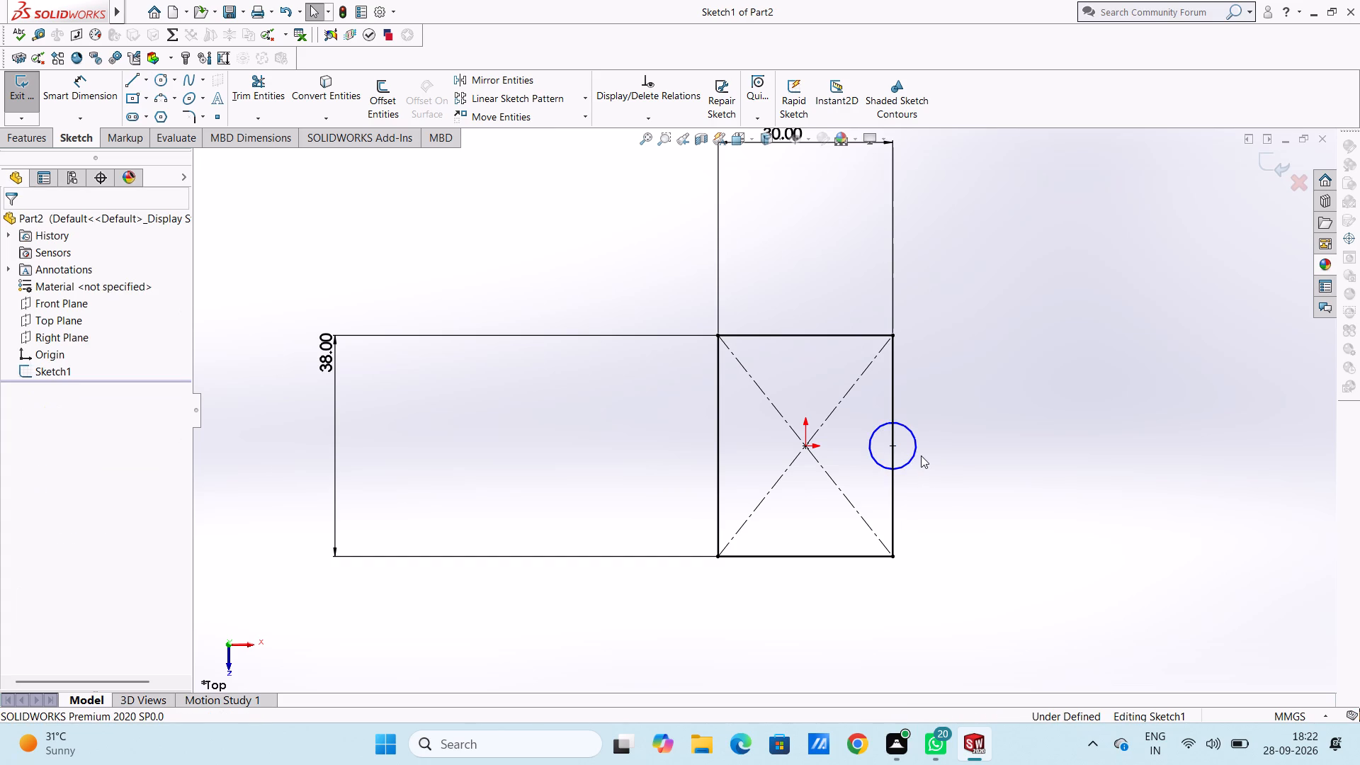
Add a diameter dimension to the circle on the rectangle's right side.
scroll(921, 456, "up", 6)
scroll(852, 448, "down", 2)
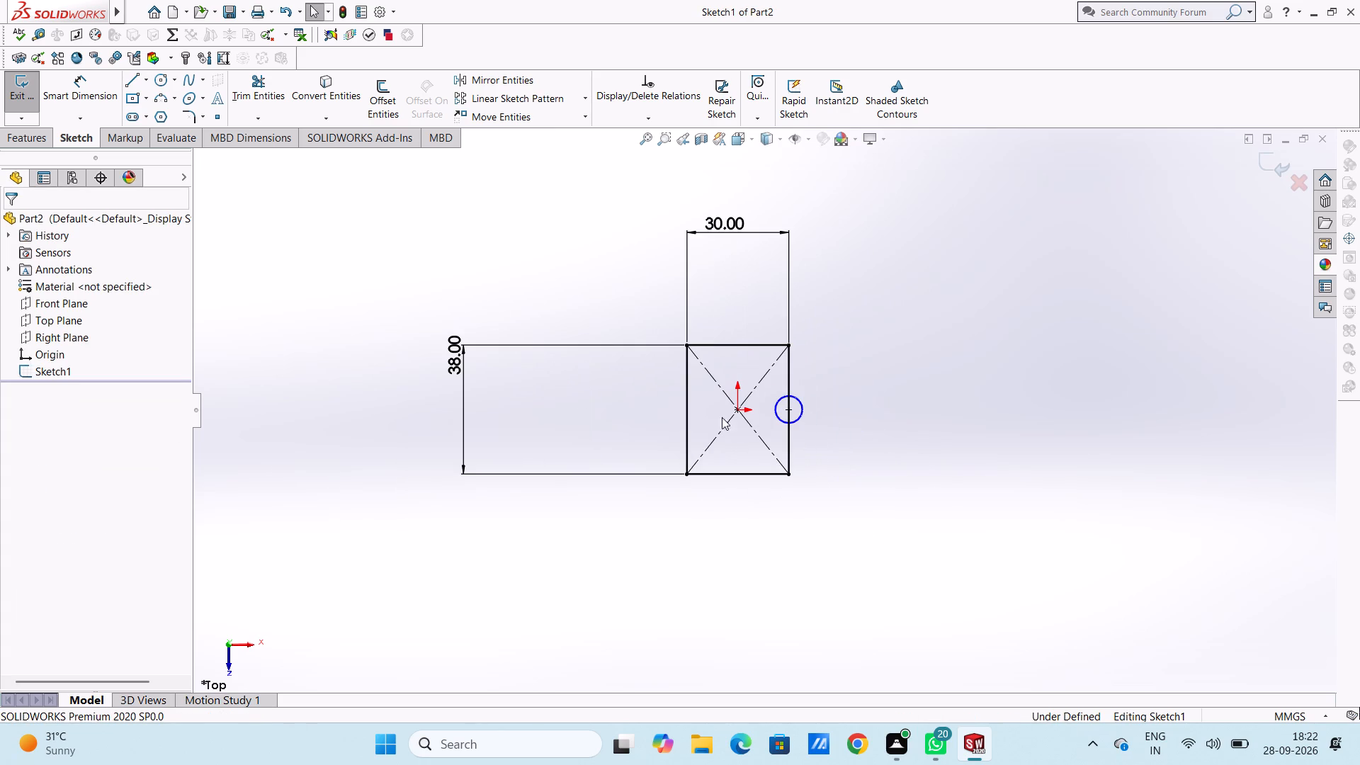
left_click(86, 83)
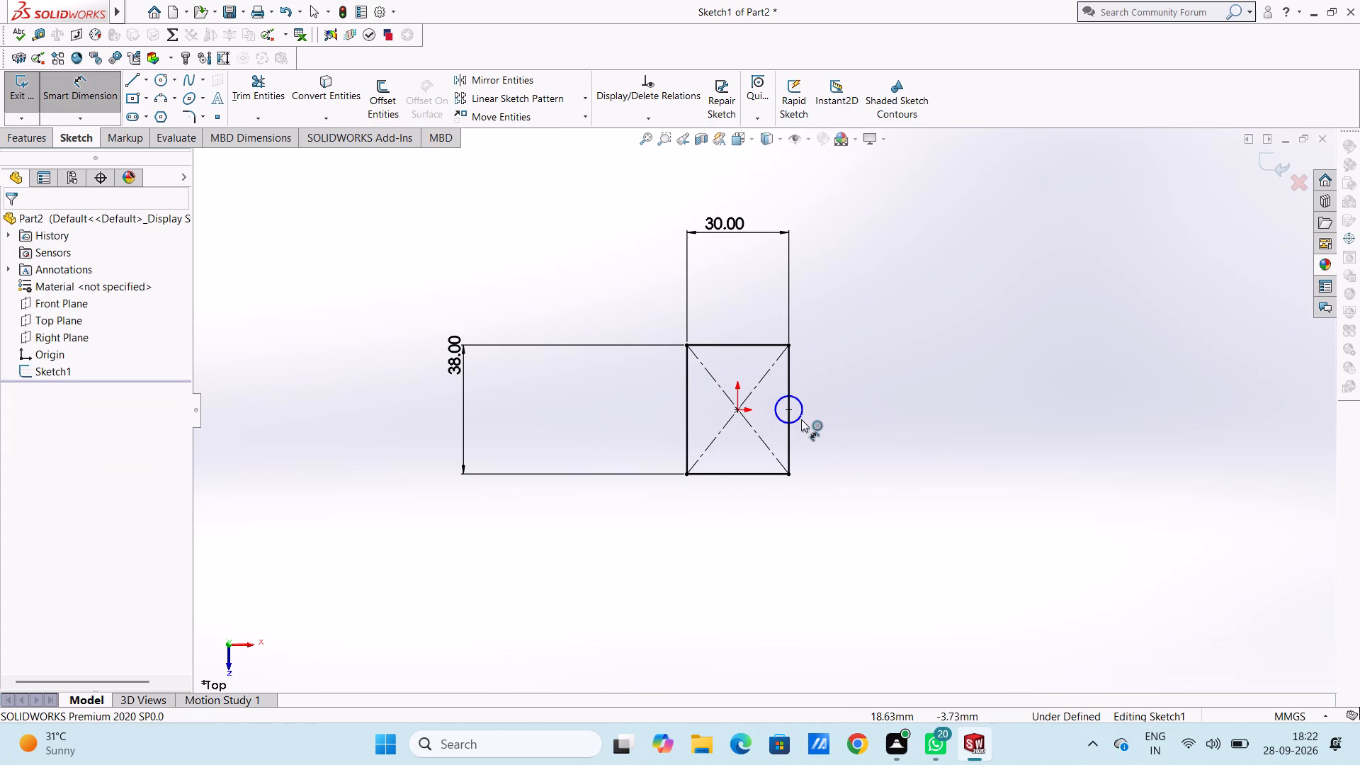
left_click(801, 419)
left_click(998, 608)
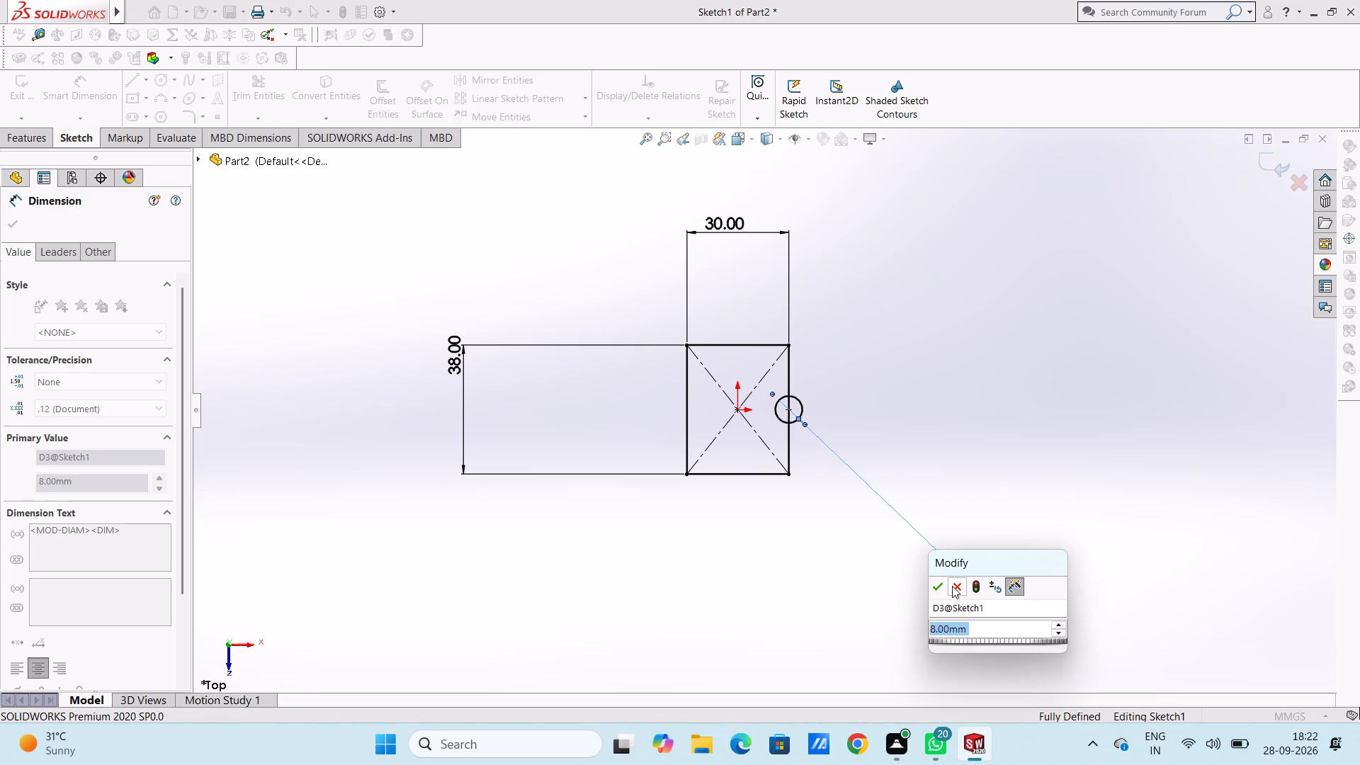
left_click(941, 583)
left_click(898, 584)
key("Escape")
key("Escape")
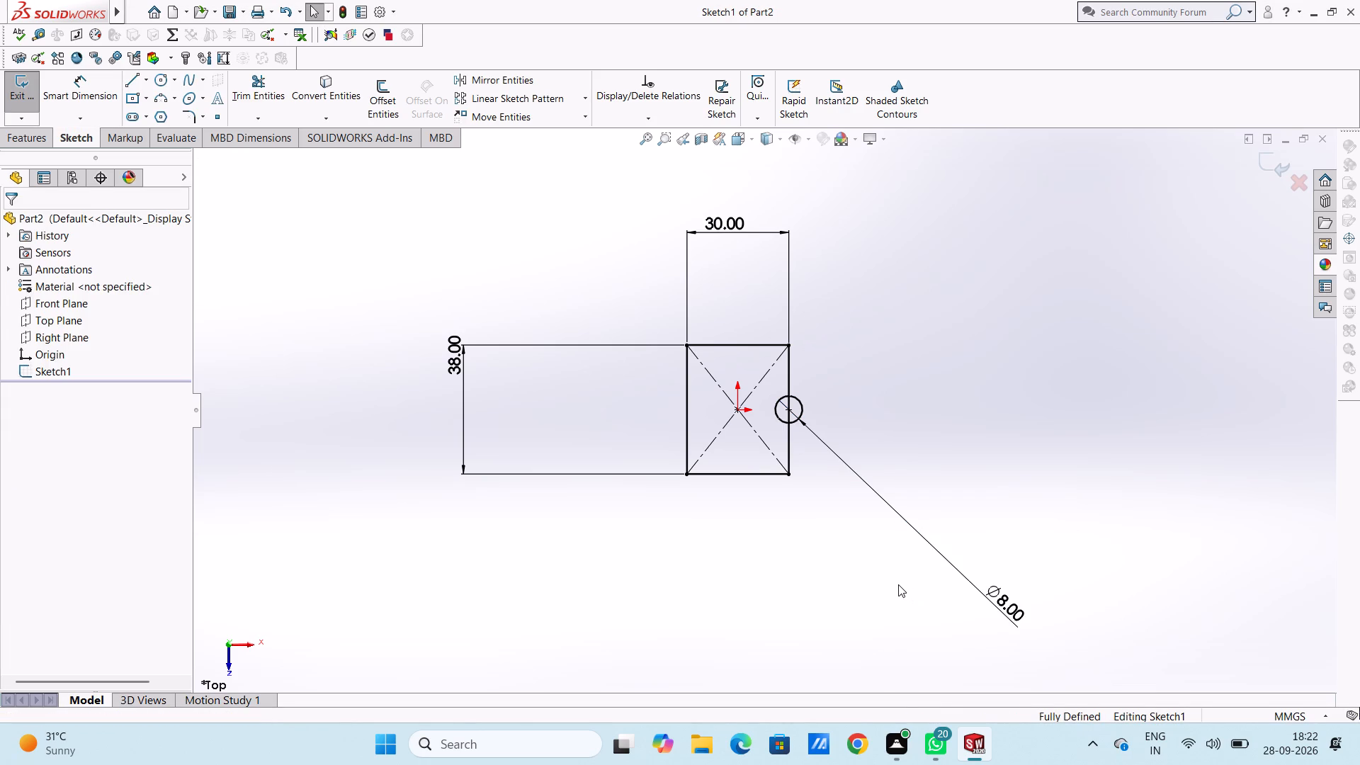
Trim the side segment inside the circle and the arc outside the rectangle, leaving a semicircular notch in the right side.
scroll(851, 489, "down", 3)
scroll(771, 327, "up", 4)
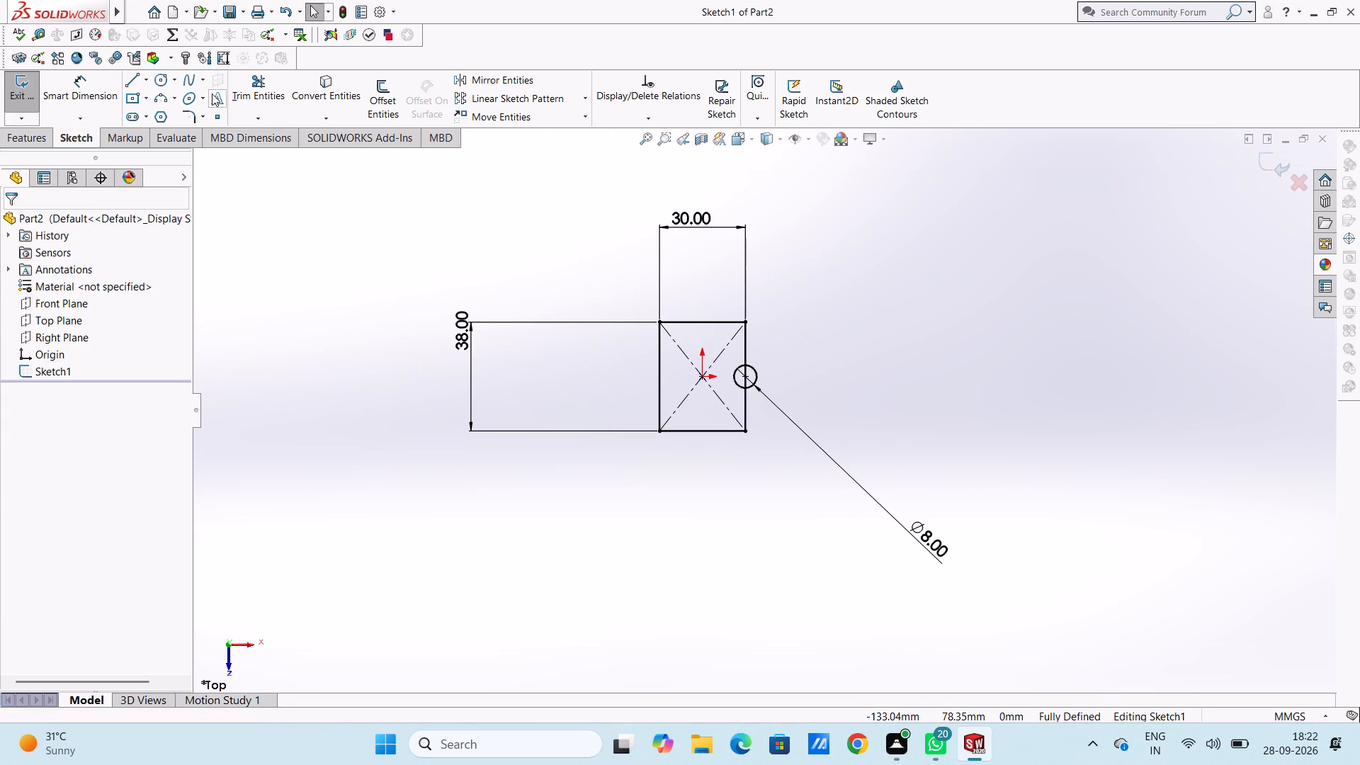
left_click(265, 86)
scroll(737, 366, "down", 3)
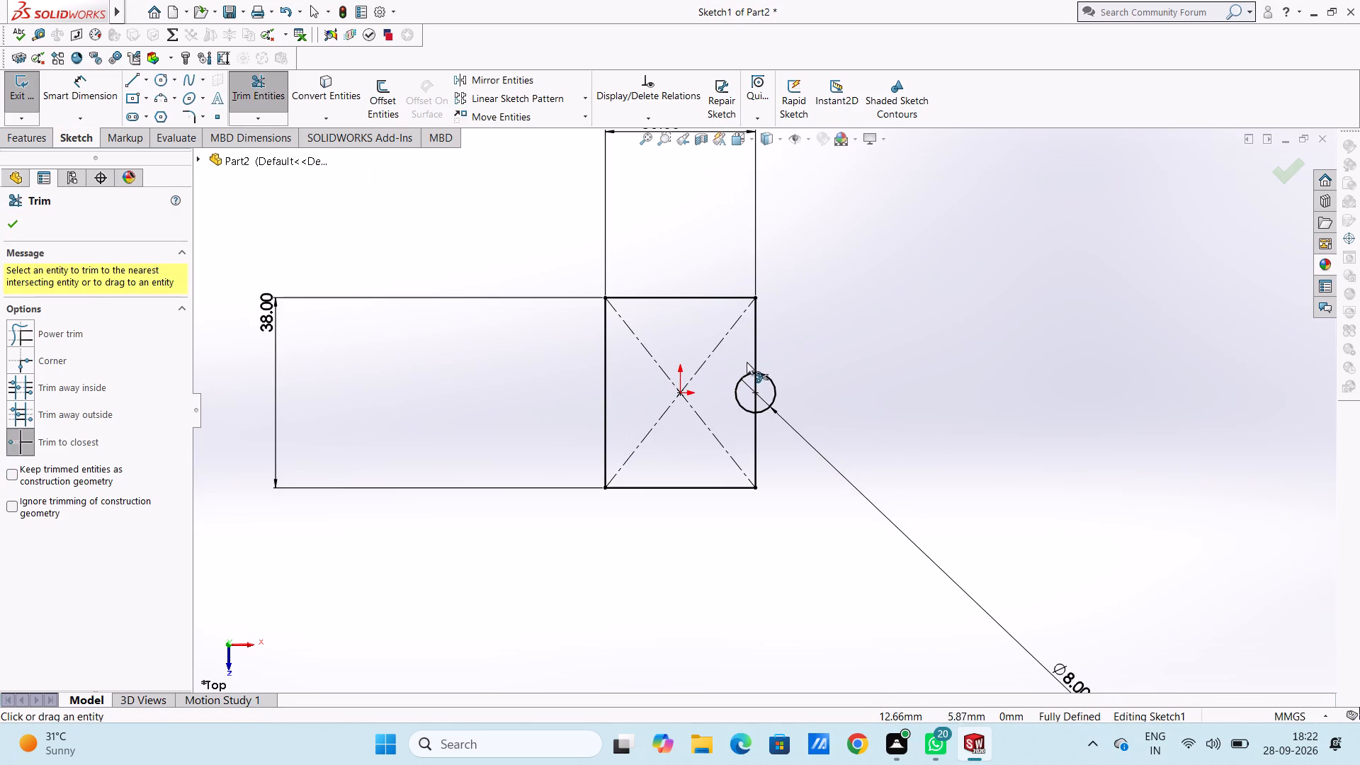
left_click(755, 385)
left_click(733, 382)
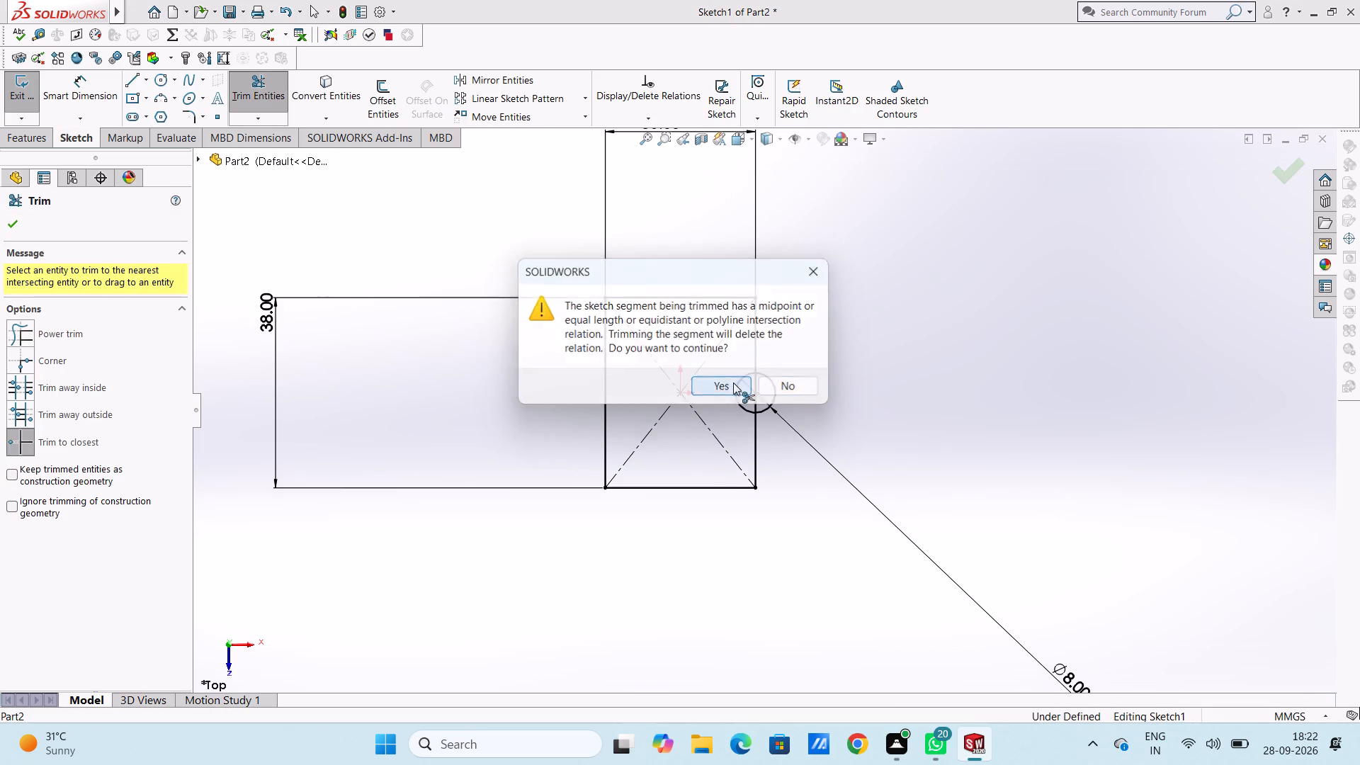
left_click(773, 391)
scroll(773, 391, "down", 1)
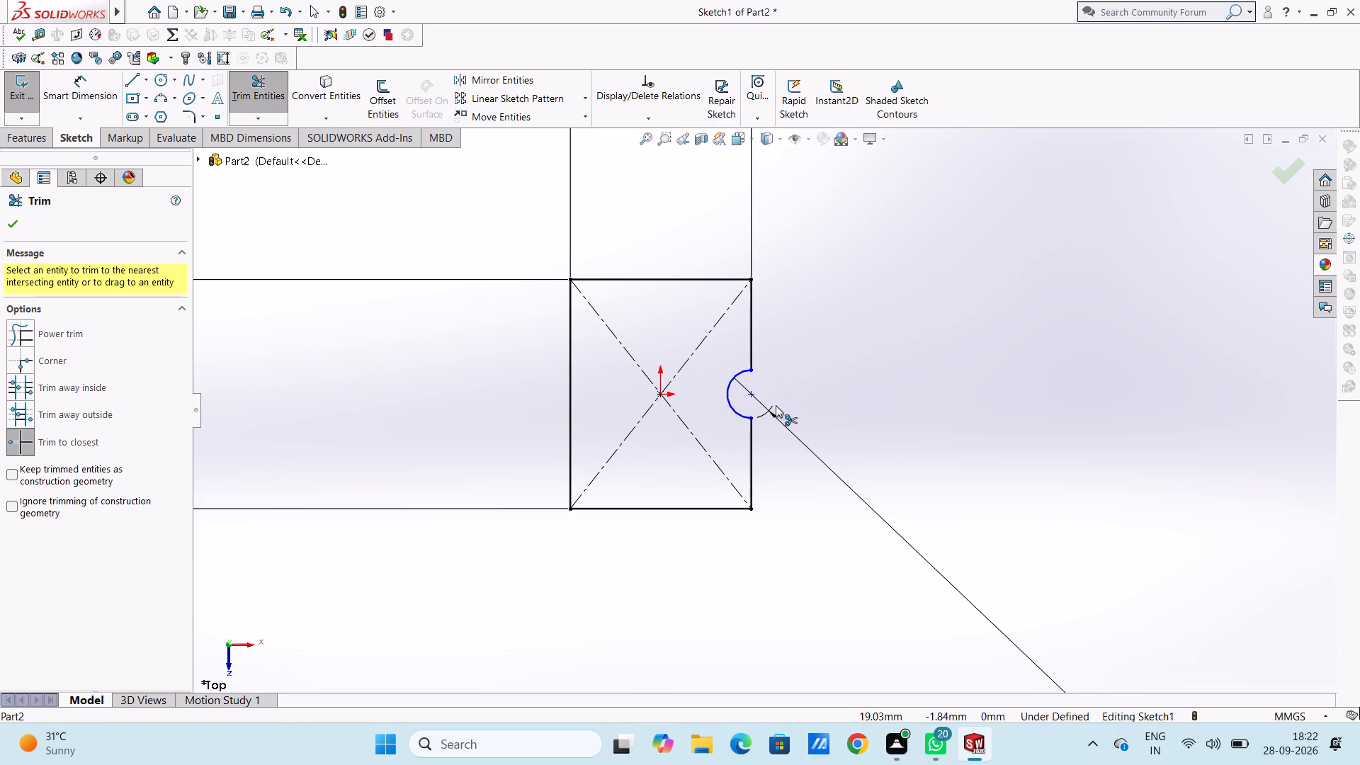
key("Escape")
key("Escape")
Add a length dimension to the rectangle's right-side segment above the notch.
scroll(776, 405, "up", 4)
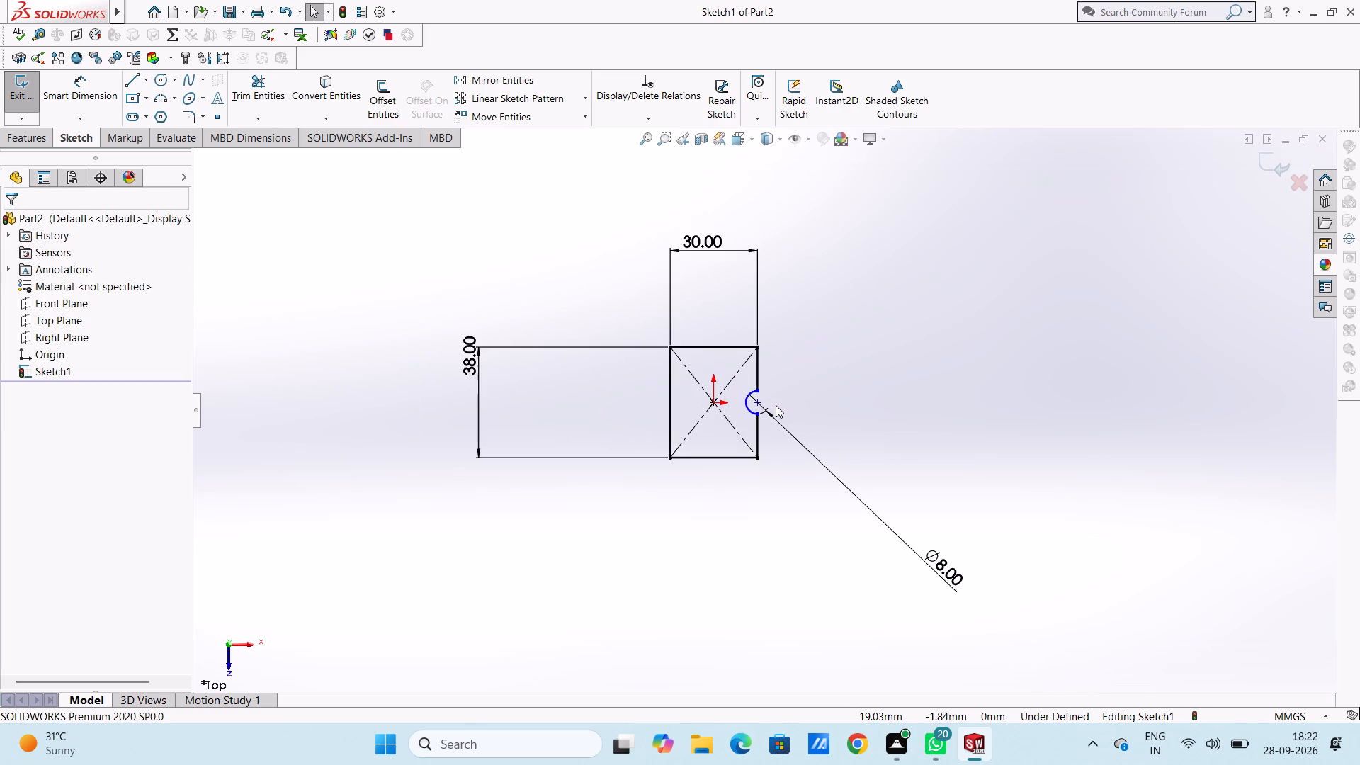
scroll(776, 405, "down", 4)
scroll(776, 405, "up", 1)
left_click(77, 100)
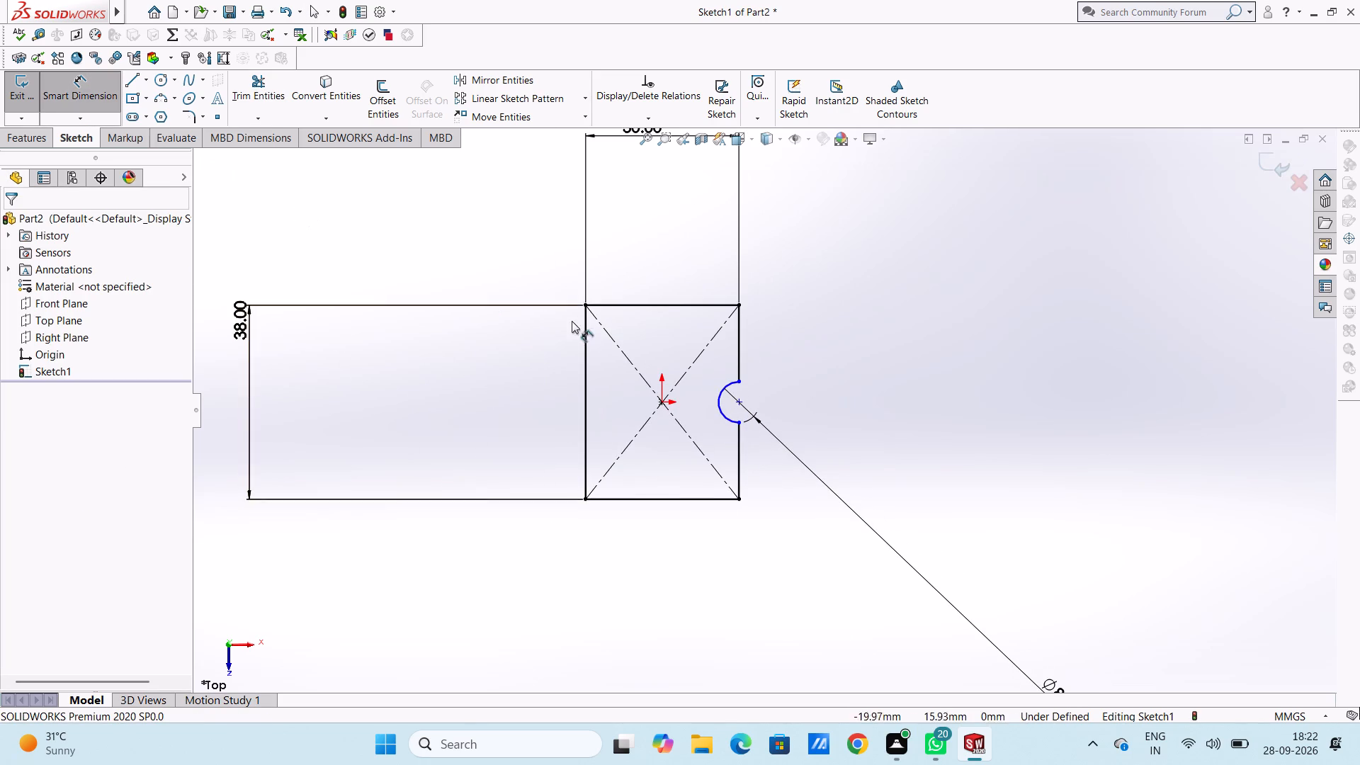
left_click(737, 340)
left_click(1053, 365)
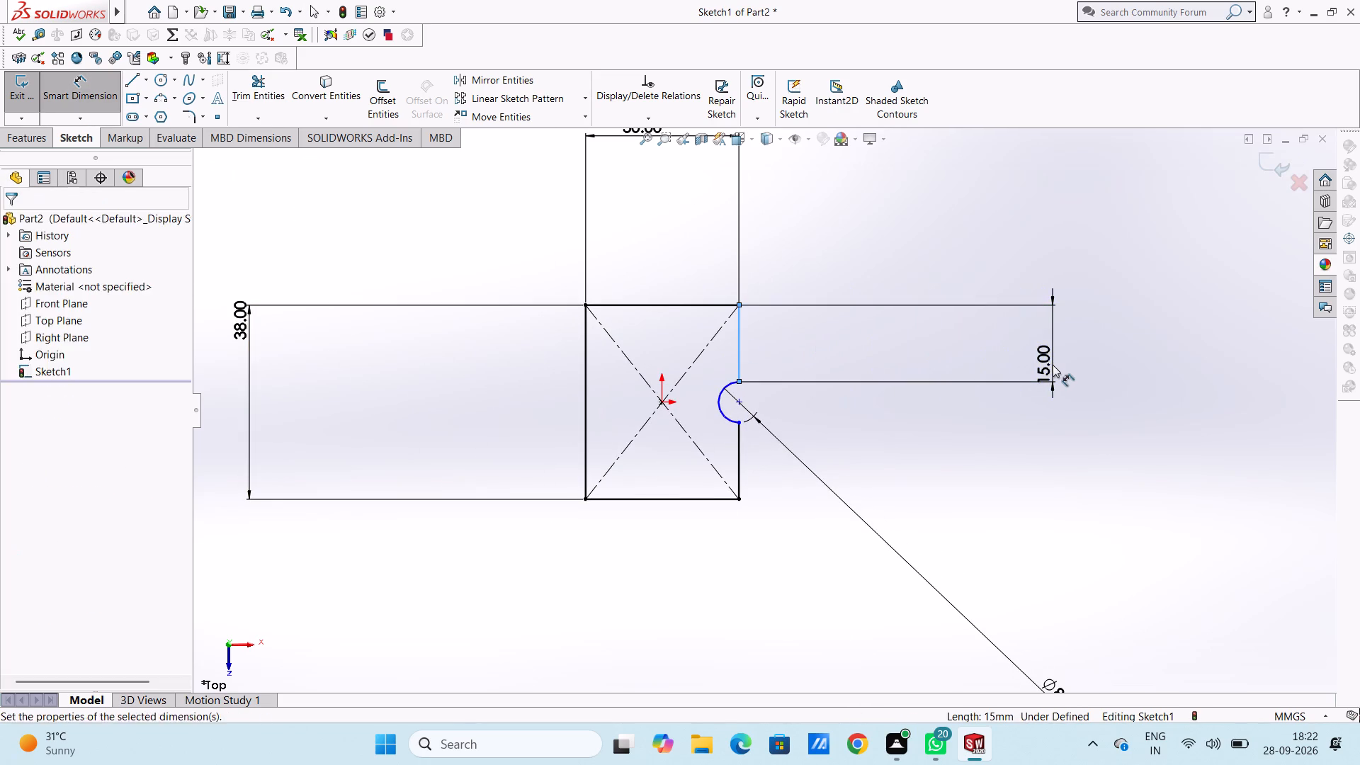
left_click(998, 353)
left_click(996, 345)
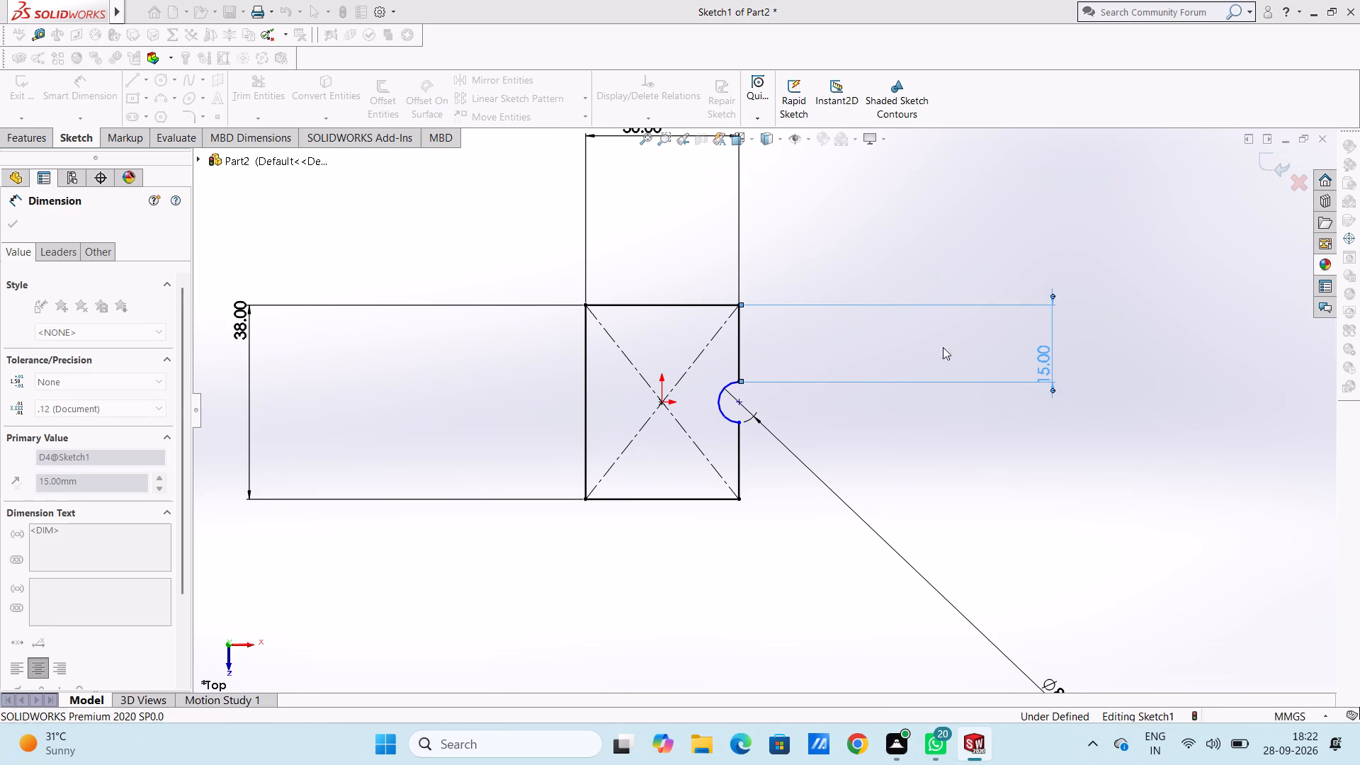
left_click(933, 346)
Add a length dimension to the rectangle's right-side segment below the notch.
scroll(909, 414, "up", 3)
scroll(816, 496, "down", 3)
scroll(714, 389, "down", 1)
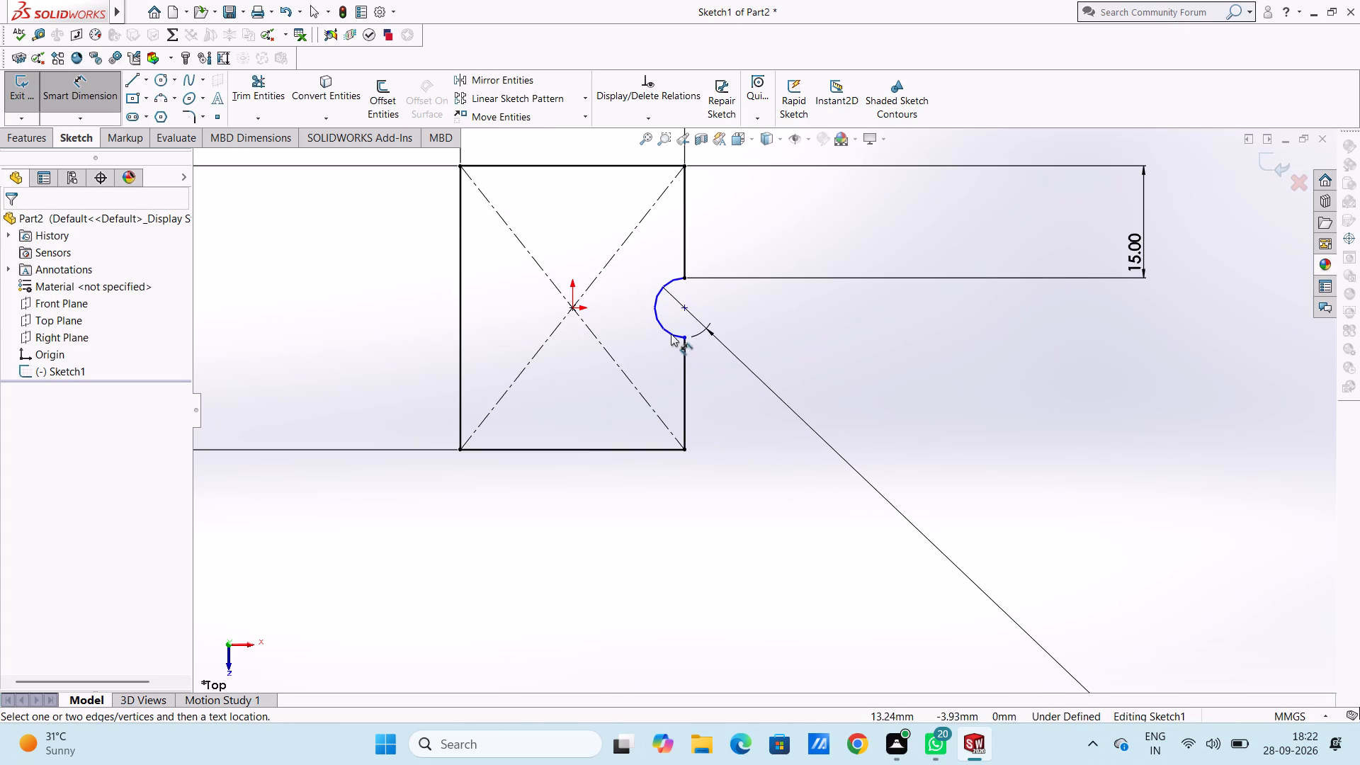
left_click(683, 351)
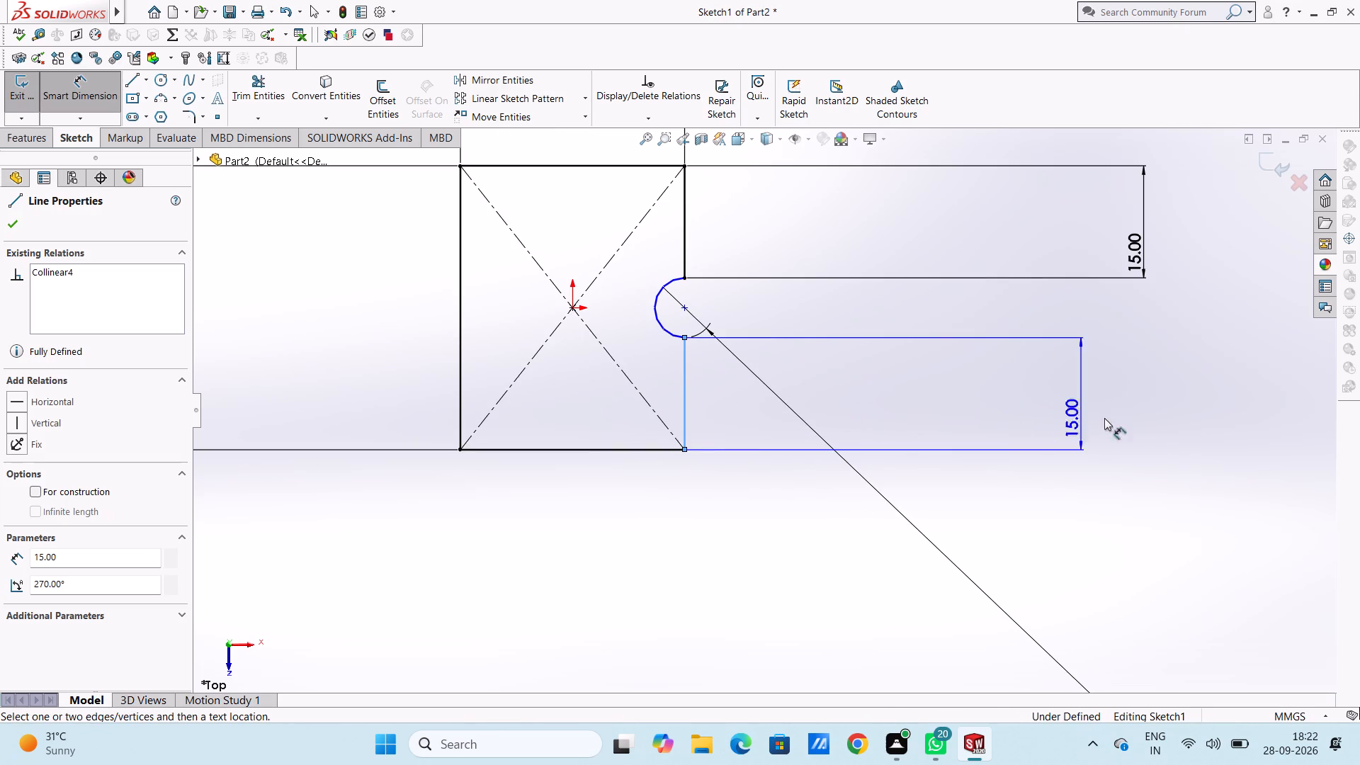
left_click(1160, 421)
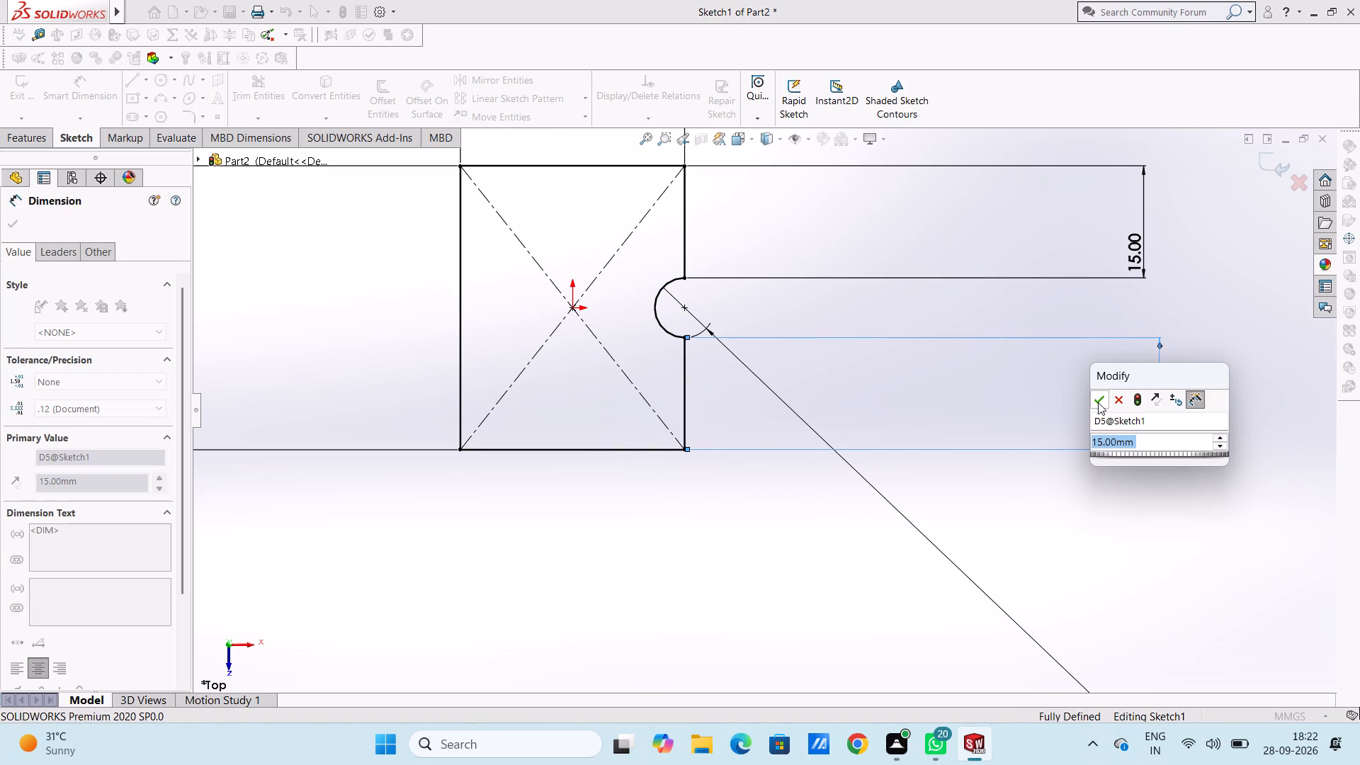
left_click(1098, 402)
left_click(1044, 404)
Draw two circles of 3.5 mm radius on the vertical line through the origin, centred about 11.5 mm above and 9 mm below it.
scroll(961, 401, "up", 4)
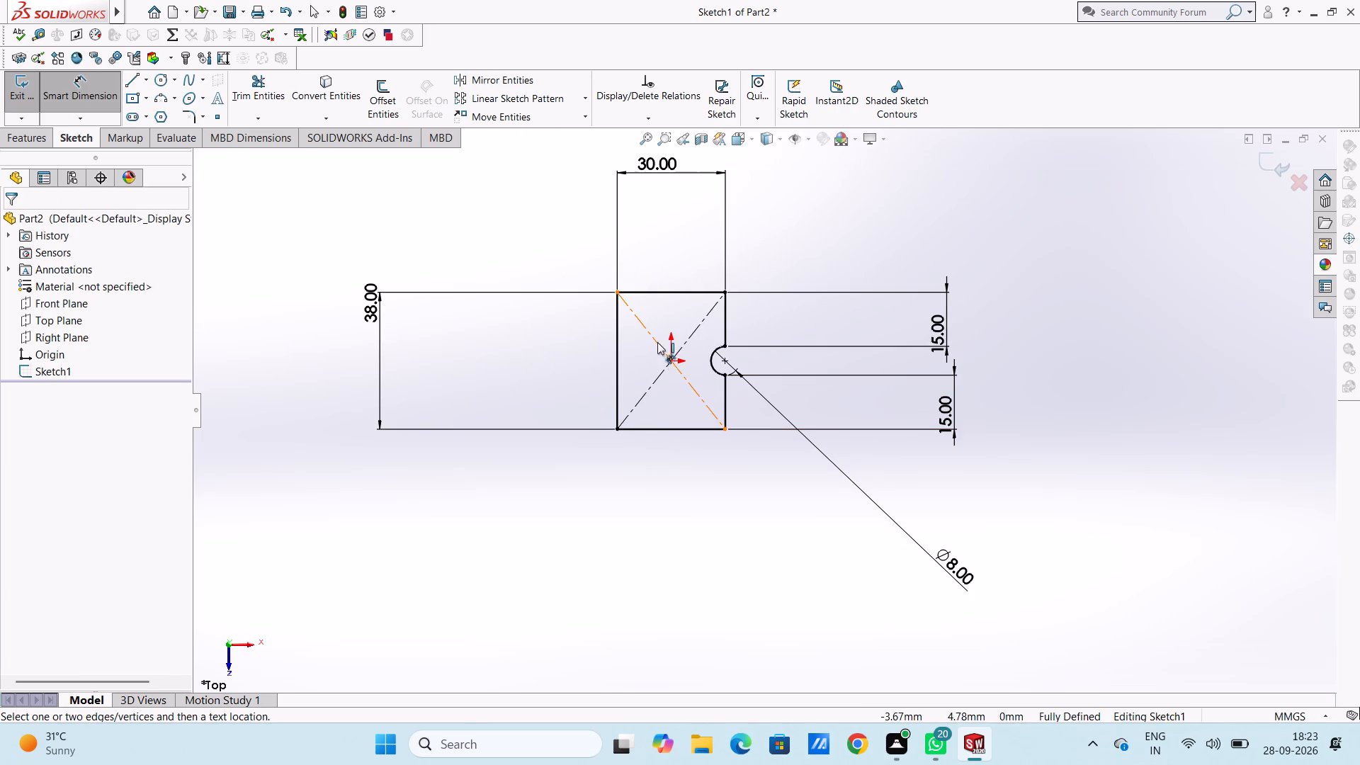
scroll(657, 342, "down", 2)
left_click(159, 83)
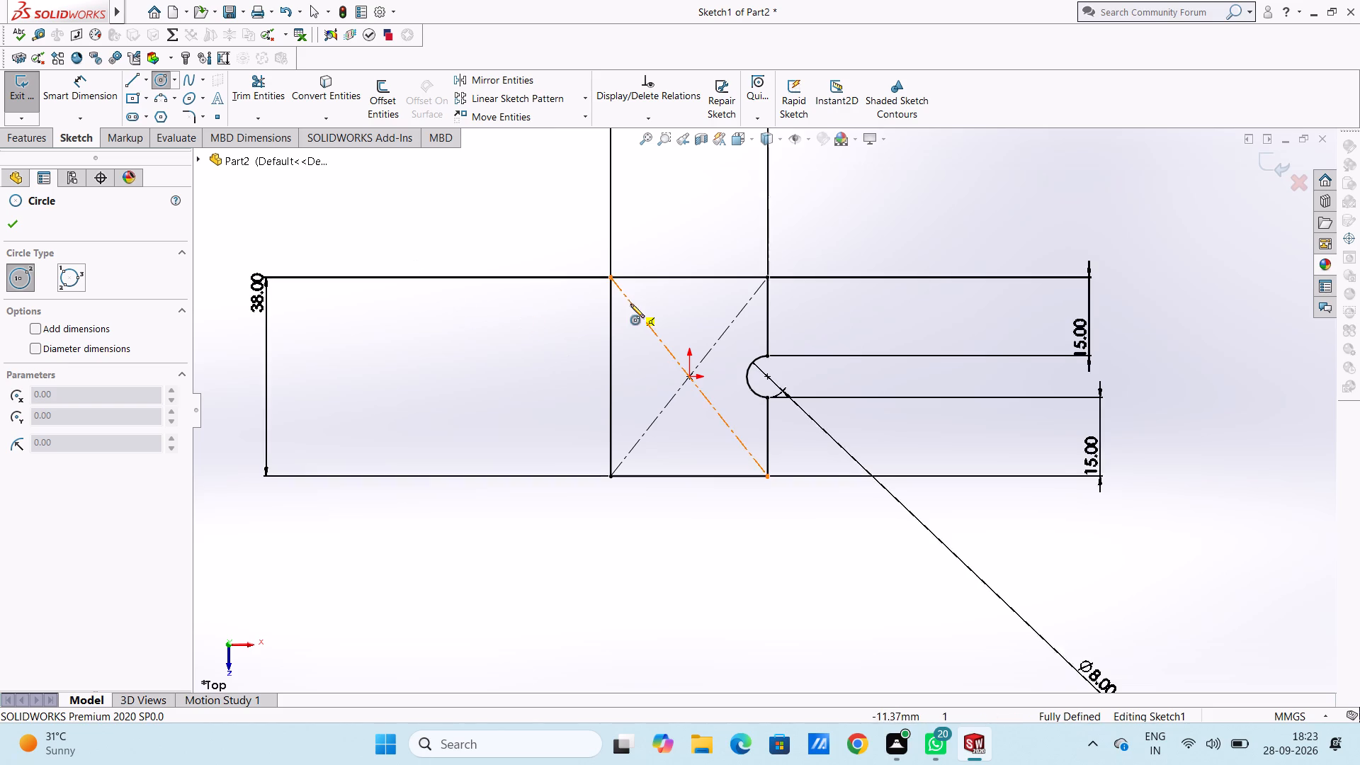
left_click(688, 317)
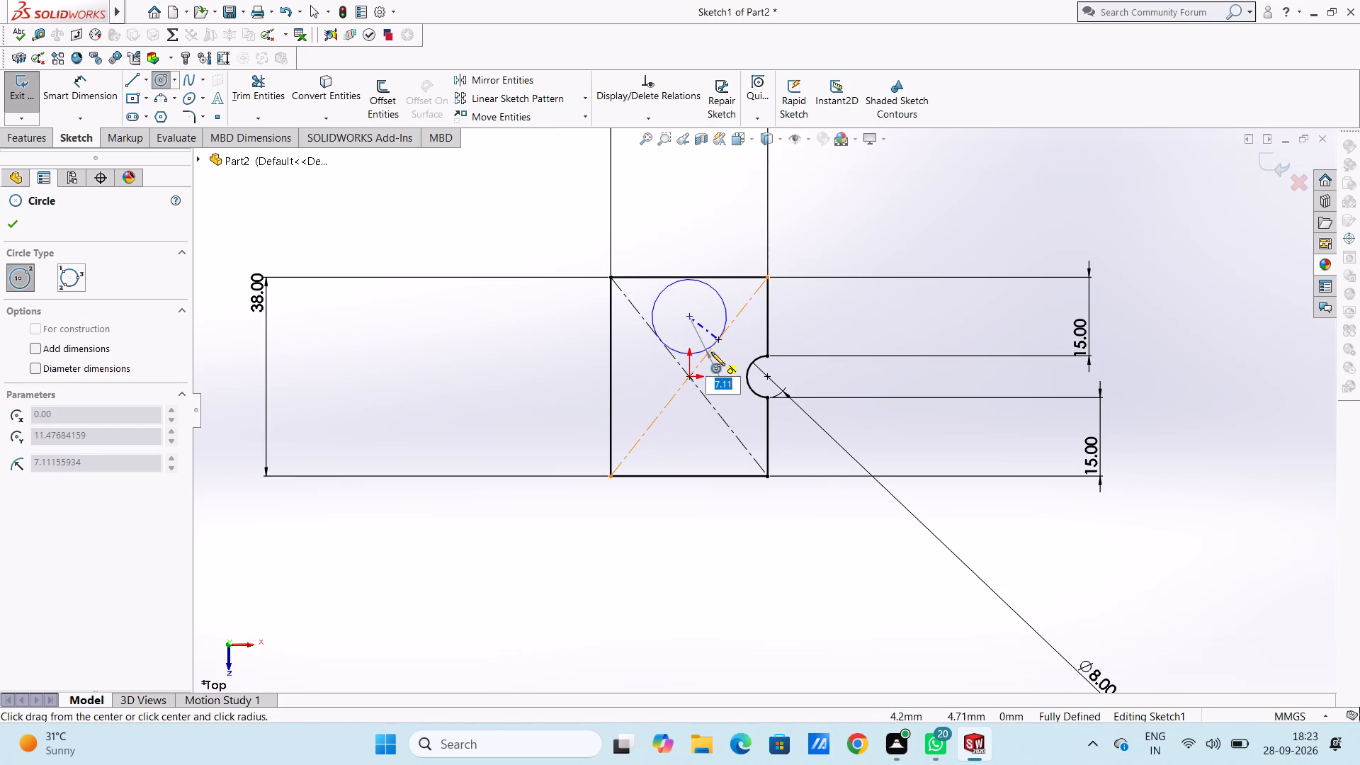
type("3.5")
key("Return")
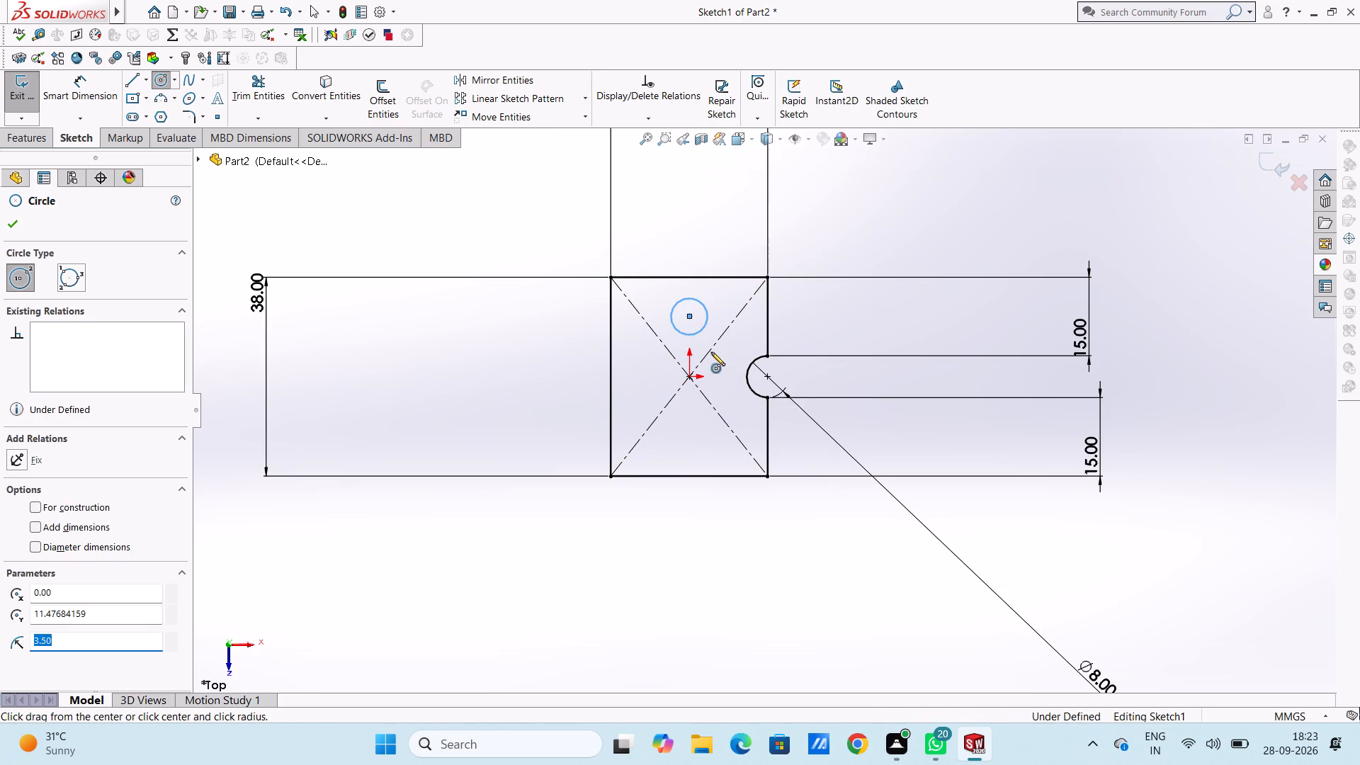
left_click(688, 424)
type("3.5")
key("Return")
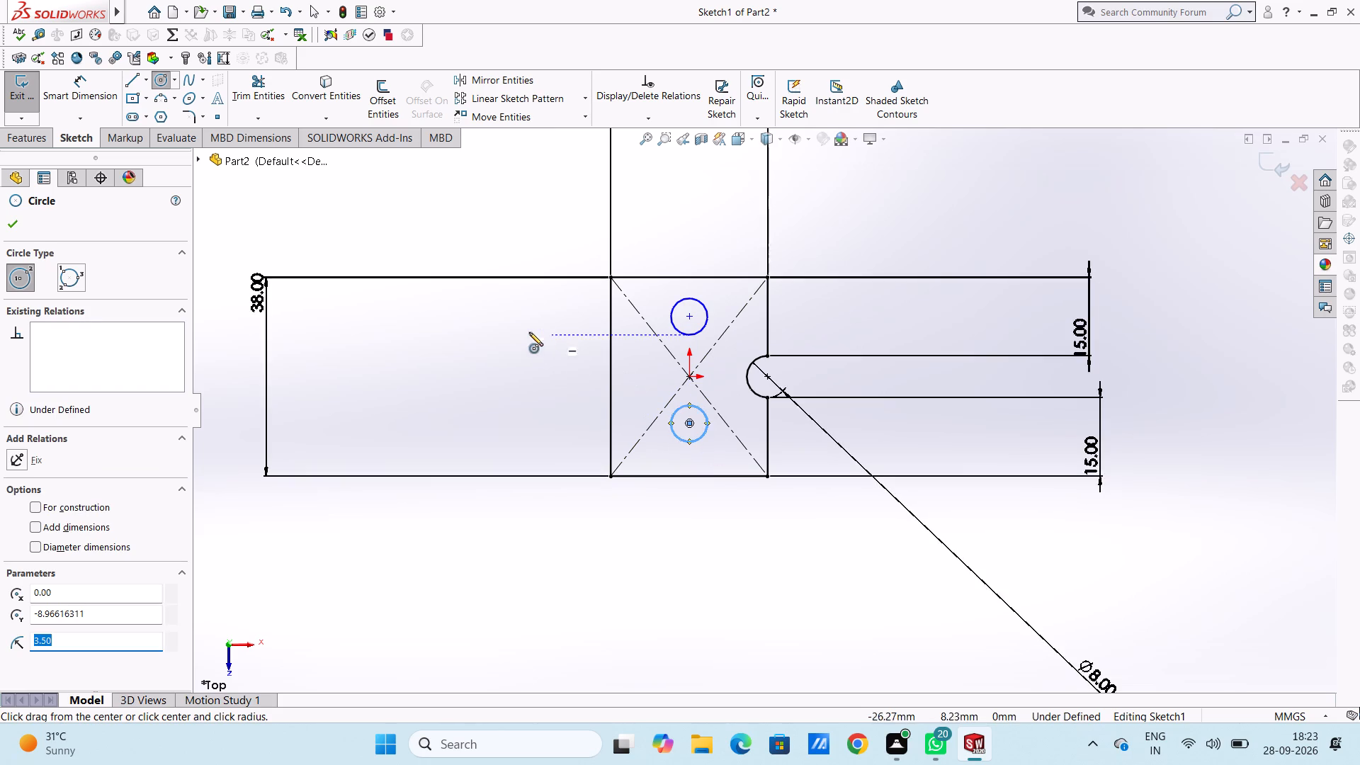
key("Escape")
key("Escape")
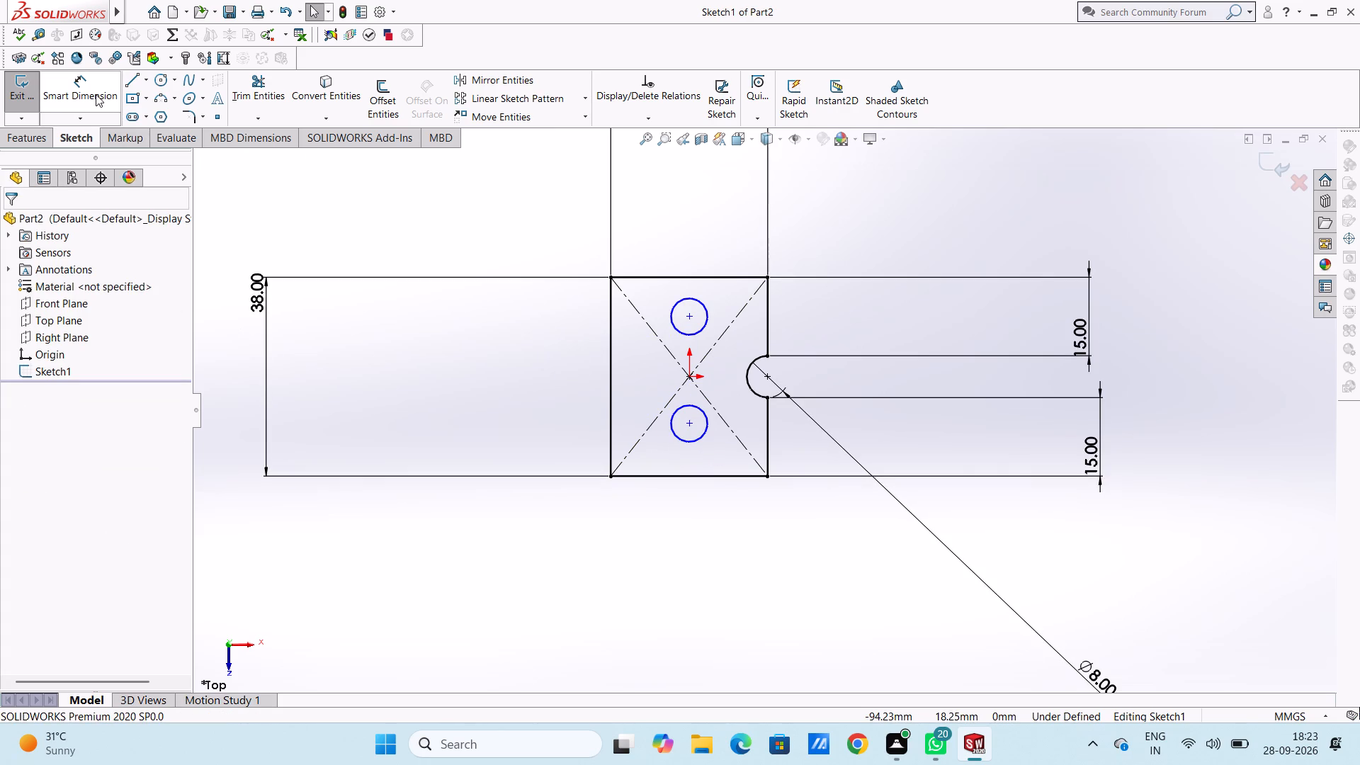
Add diameter dimensions to the upper and lower circles inside the rectangle.
left_click(96, 94)
left_click(698, 302)
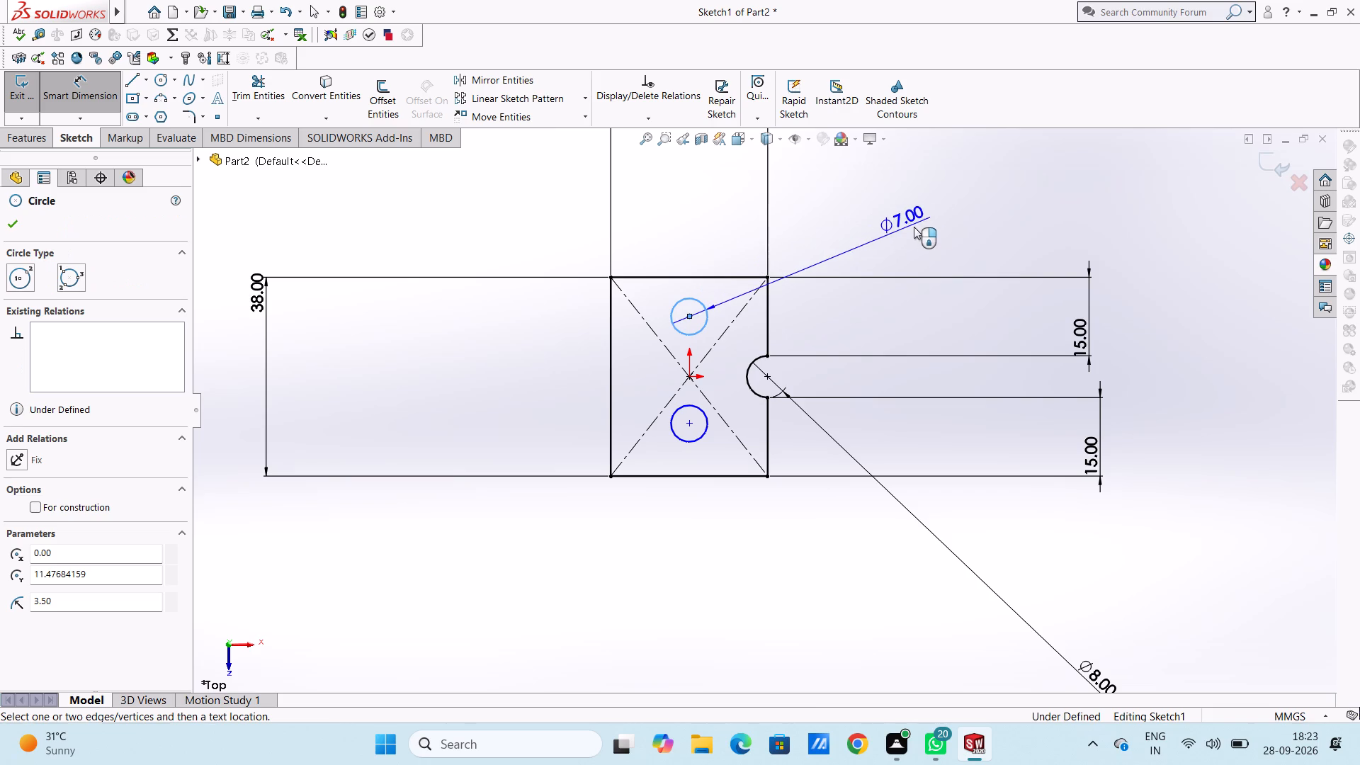
left_click(925, 226)
left_click(866, 203)
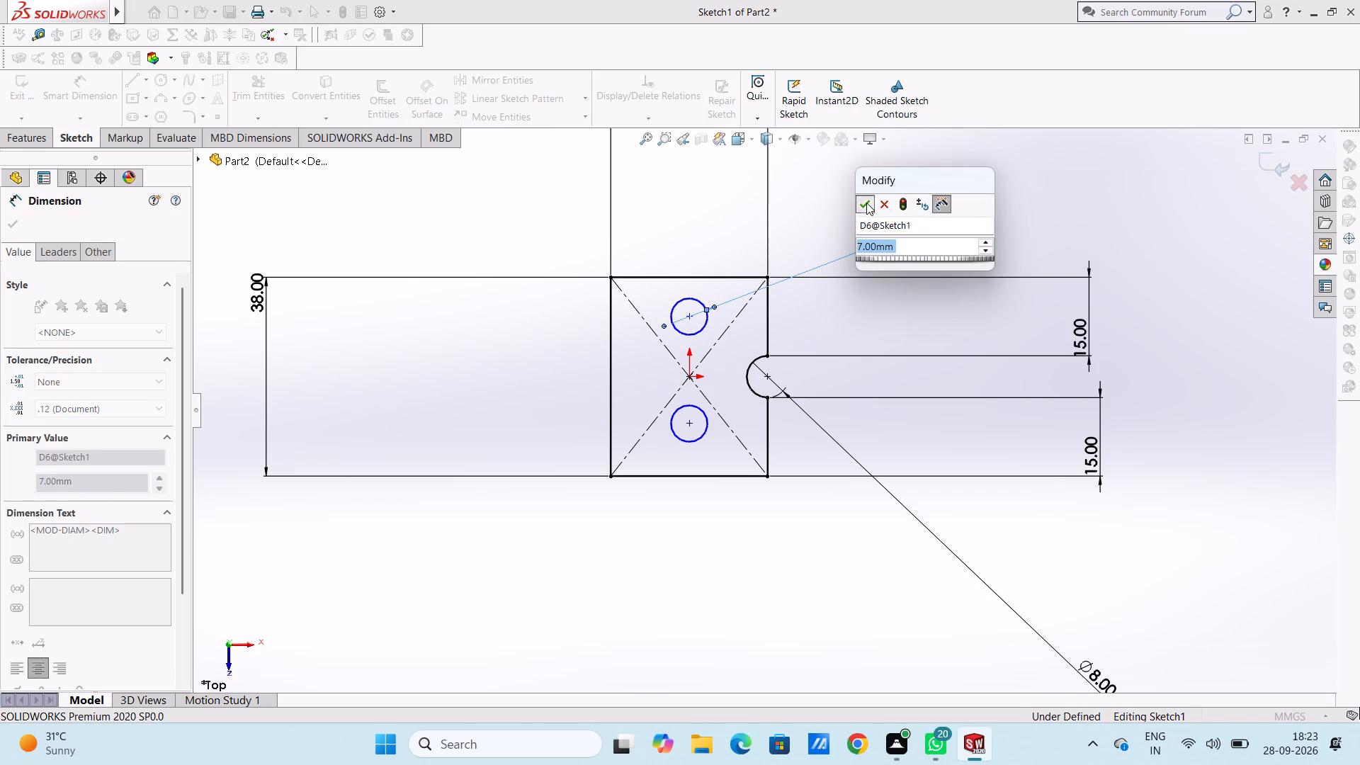
left_click(748, 203)
scroll(737, 240, "up", 4)
scroll(721, 428, "down", 2)
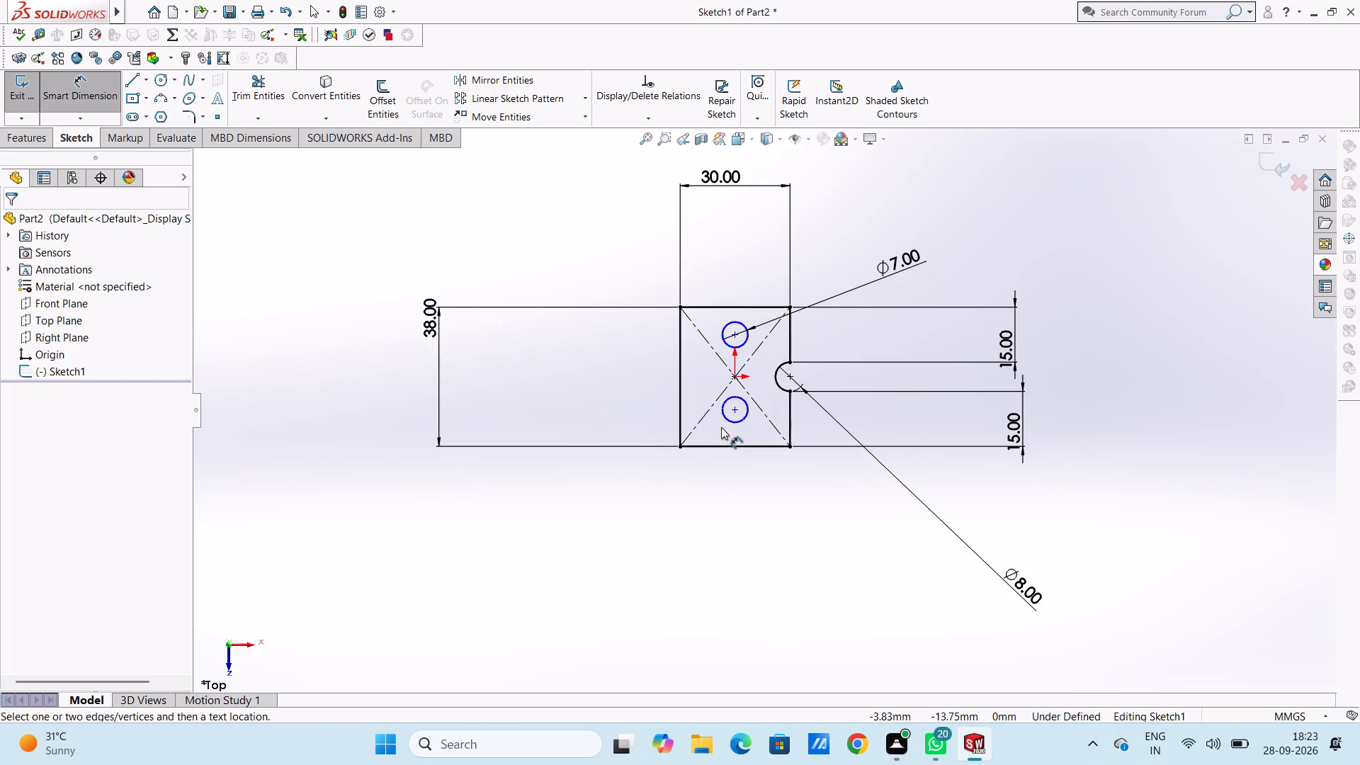
left_click(727, 419)
left_click(557, 566)
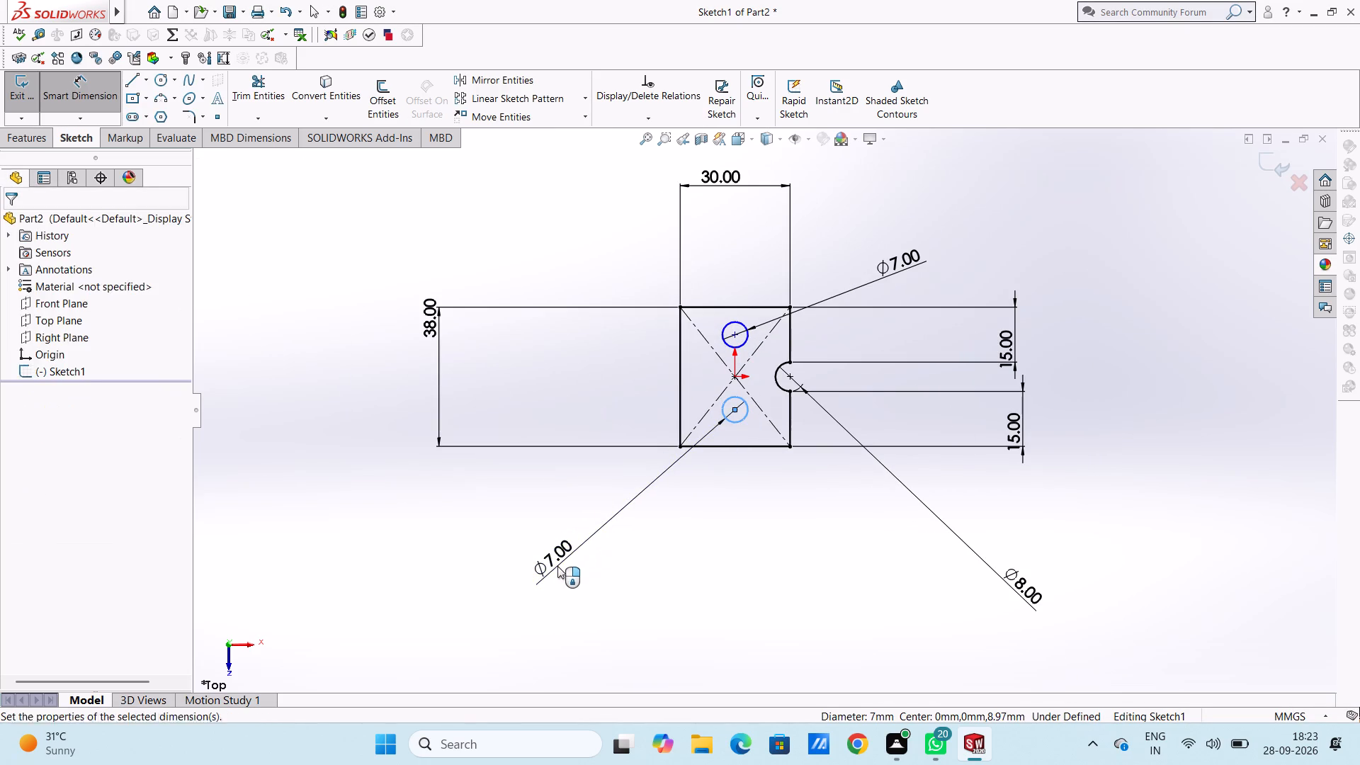
left_click(494, 545)
left_click(477, 538)
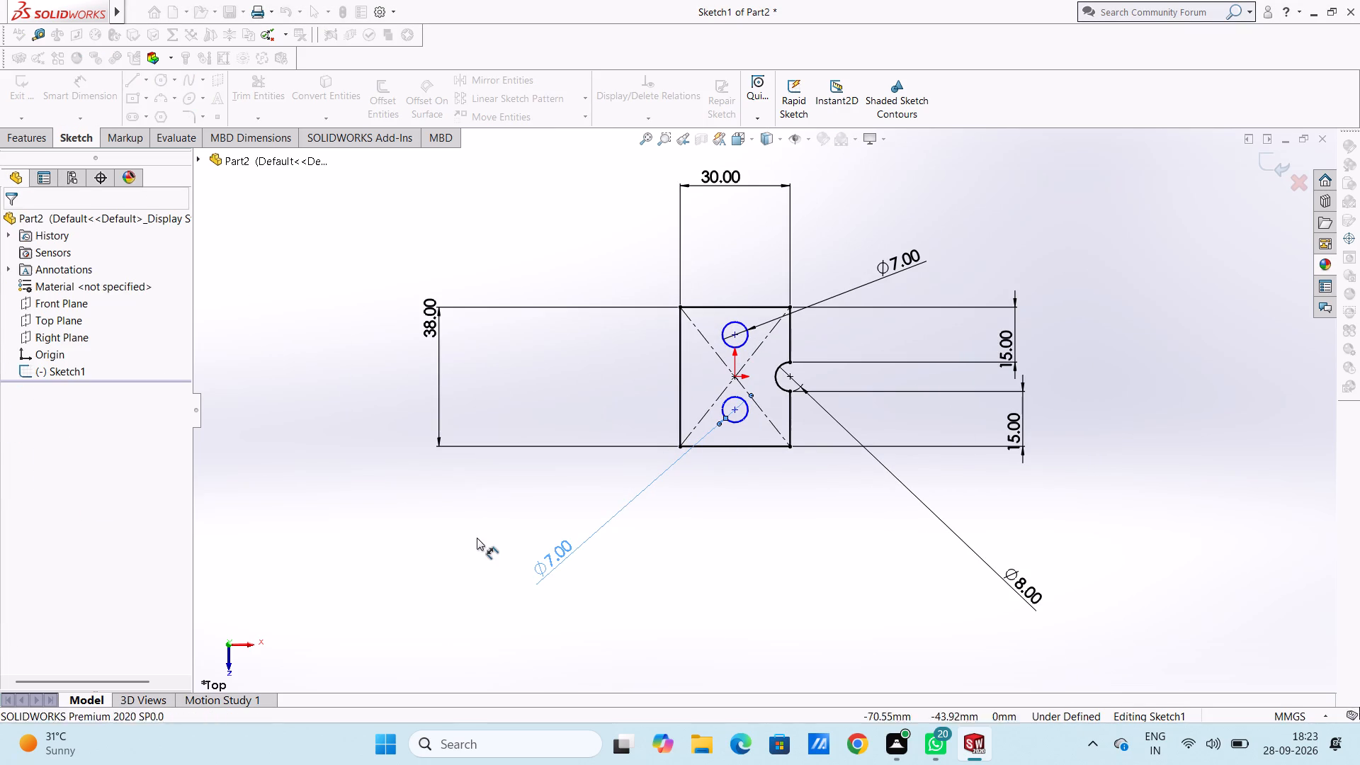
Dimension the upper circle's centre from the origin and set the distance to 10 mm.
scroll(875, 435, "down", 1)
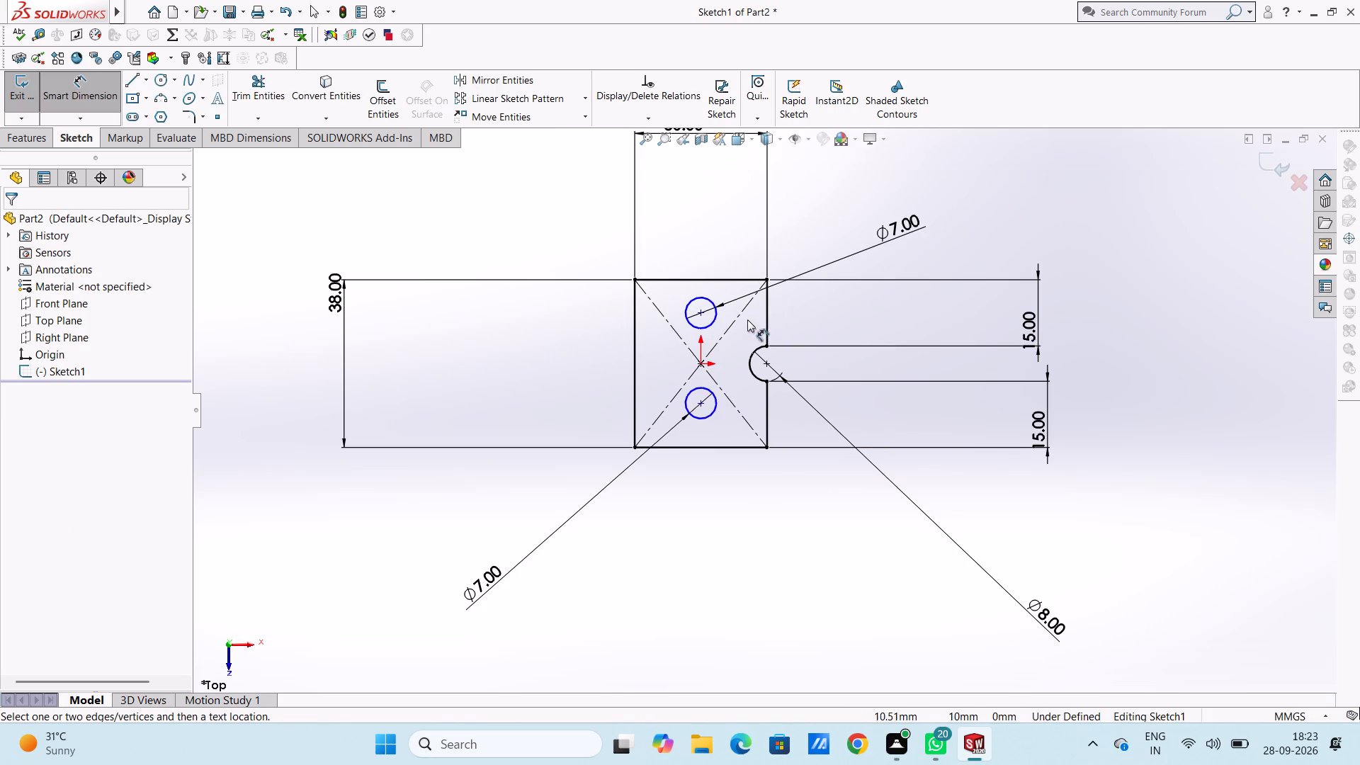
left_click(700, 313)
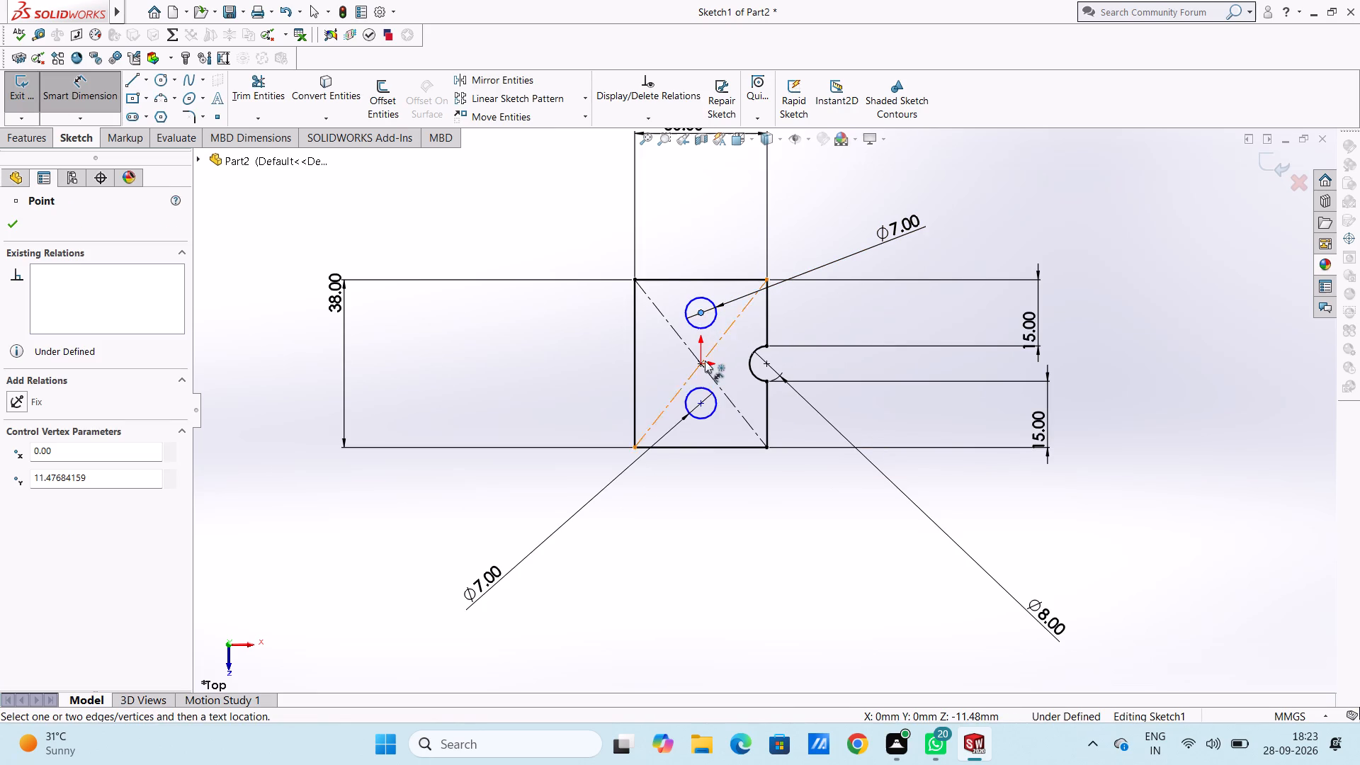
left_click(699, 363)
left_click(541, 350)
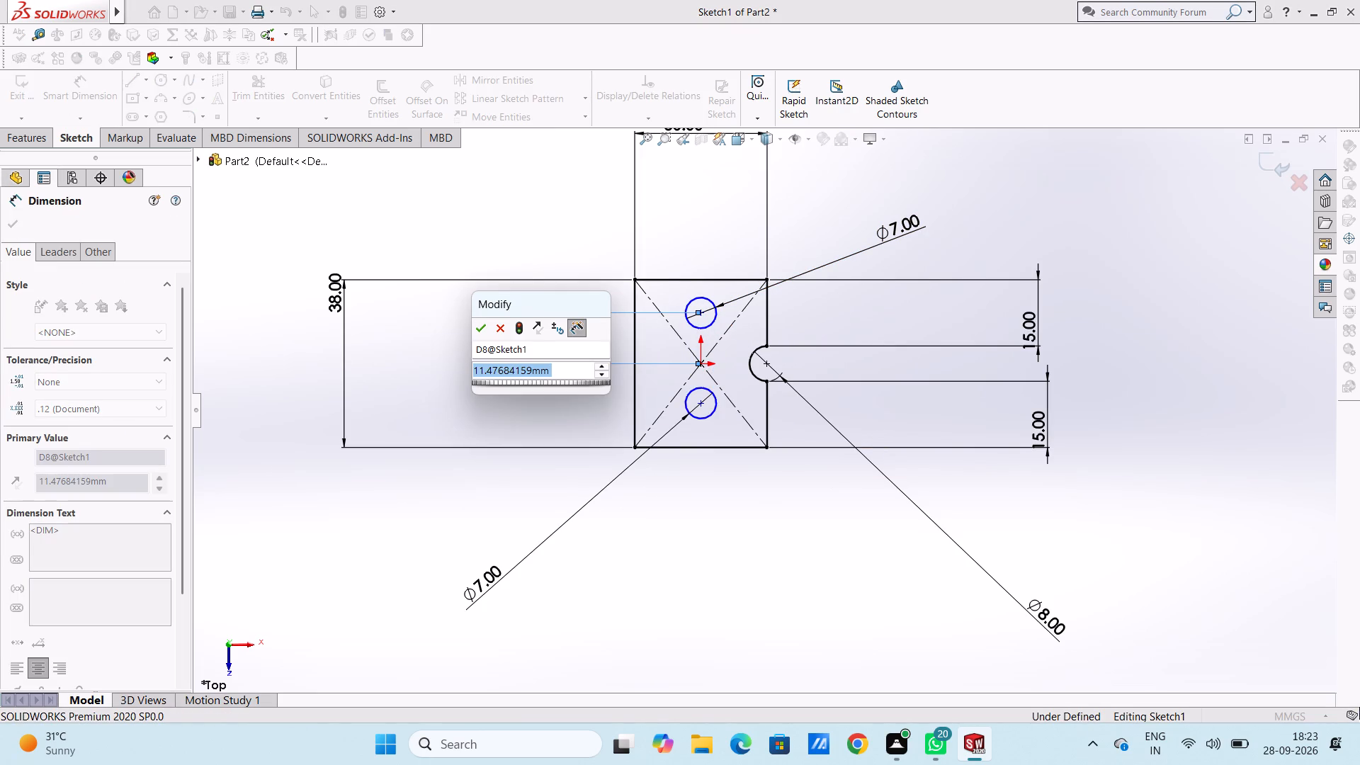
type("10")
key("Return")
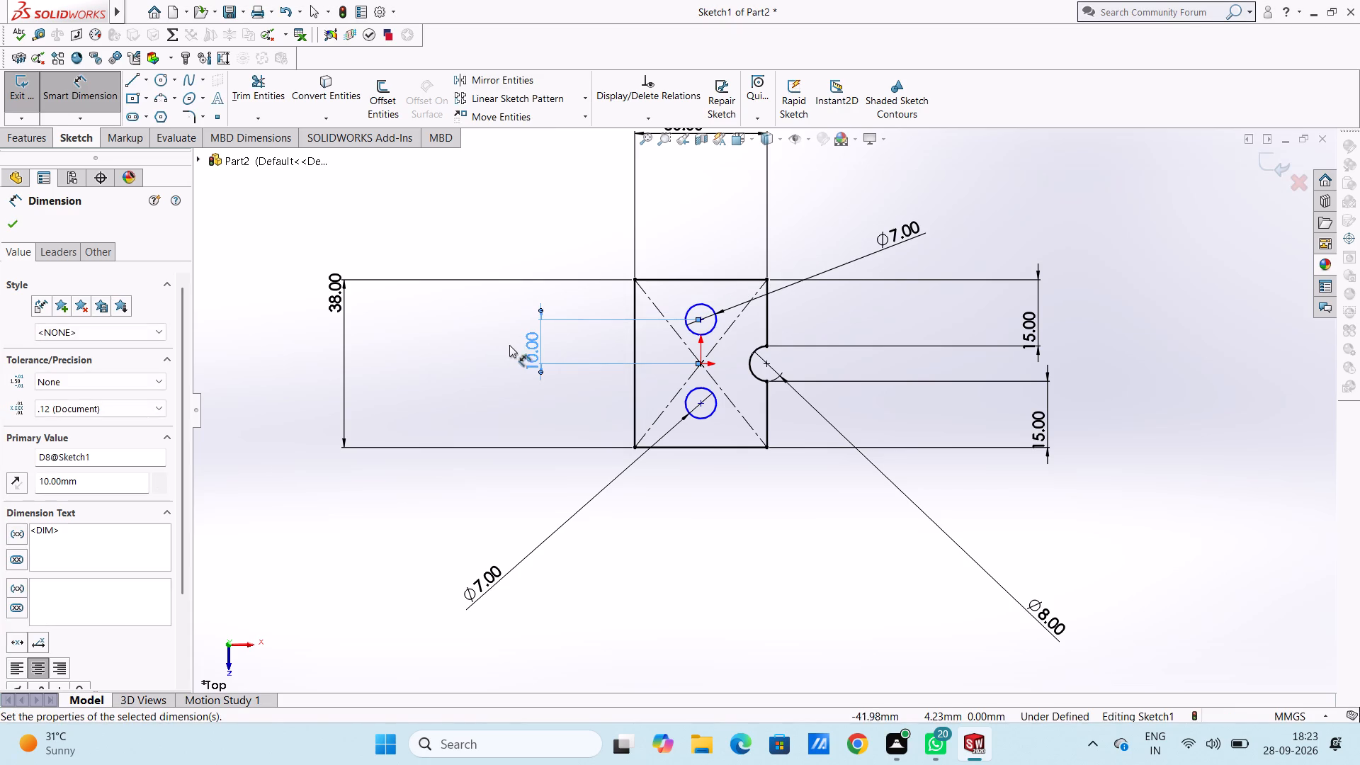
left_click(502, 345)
Dimension the lower circle's centre from the origin and set the distance to 10 mm.
left_click(705, 407)
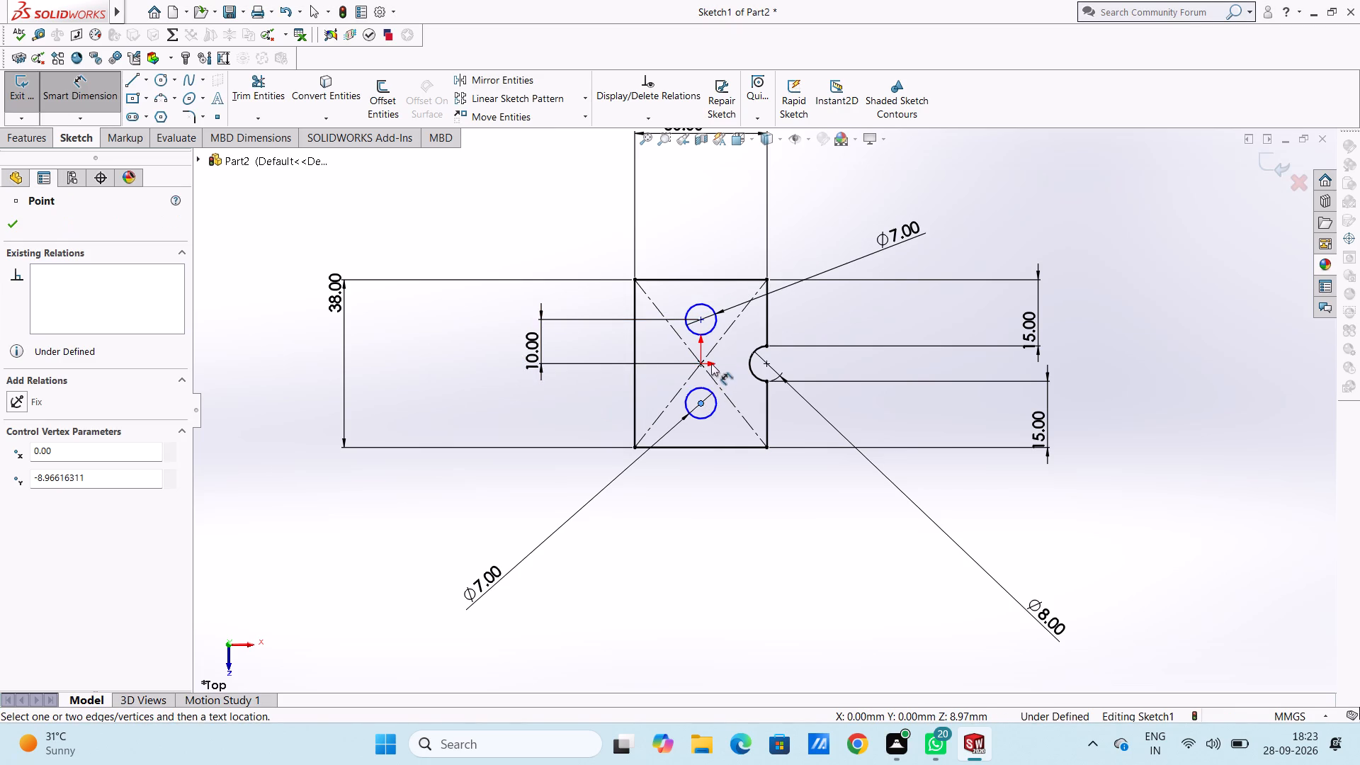
left_click(703, 362)
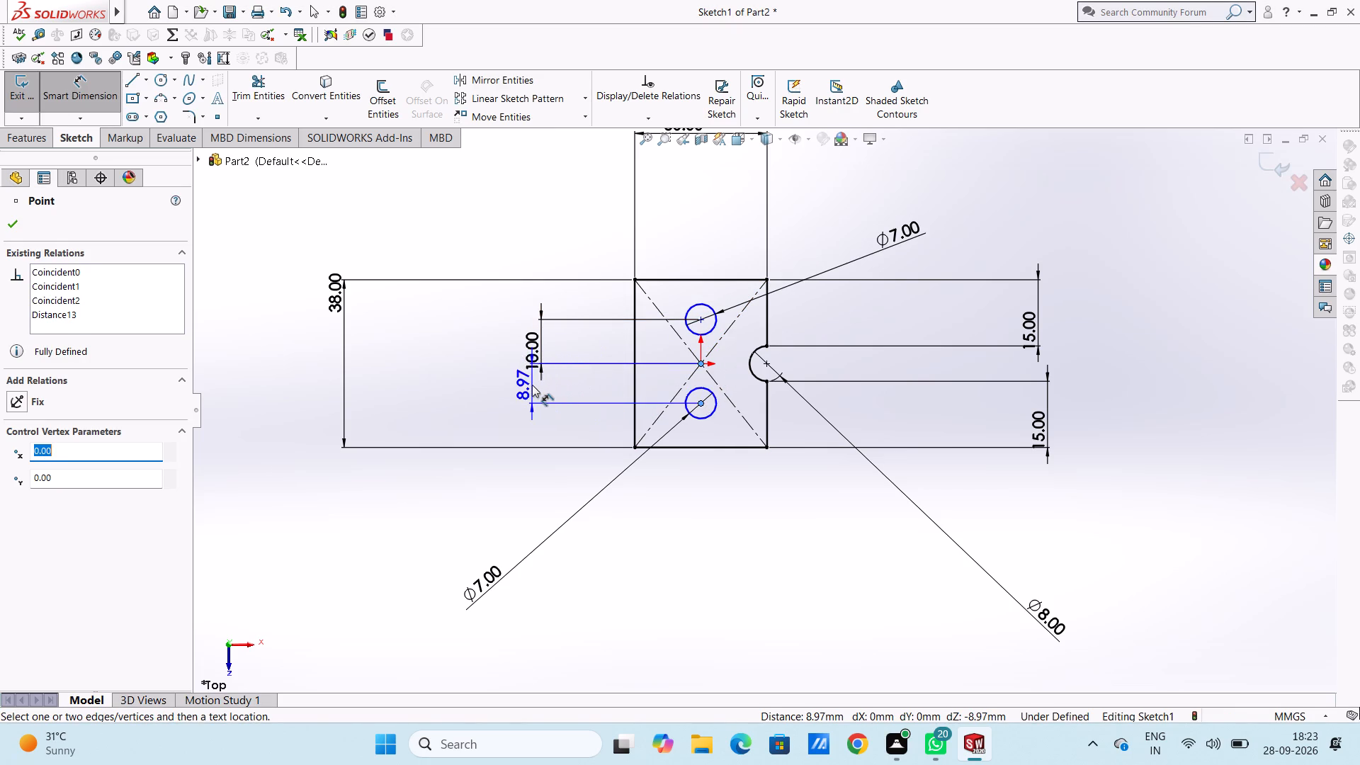
left_click(535, 383)
type("10")
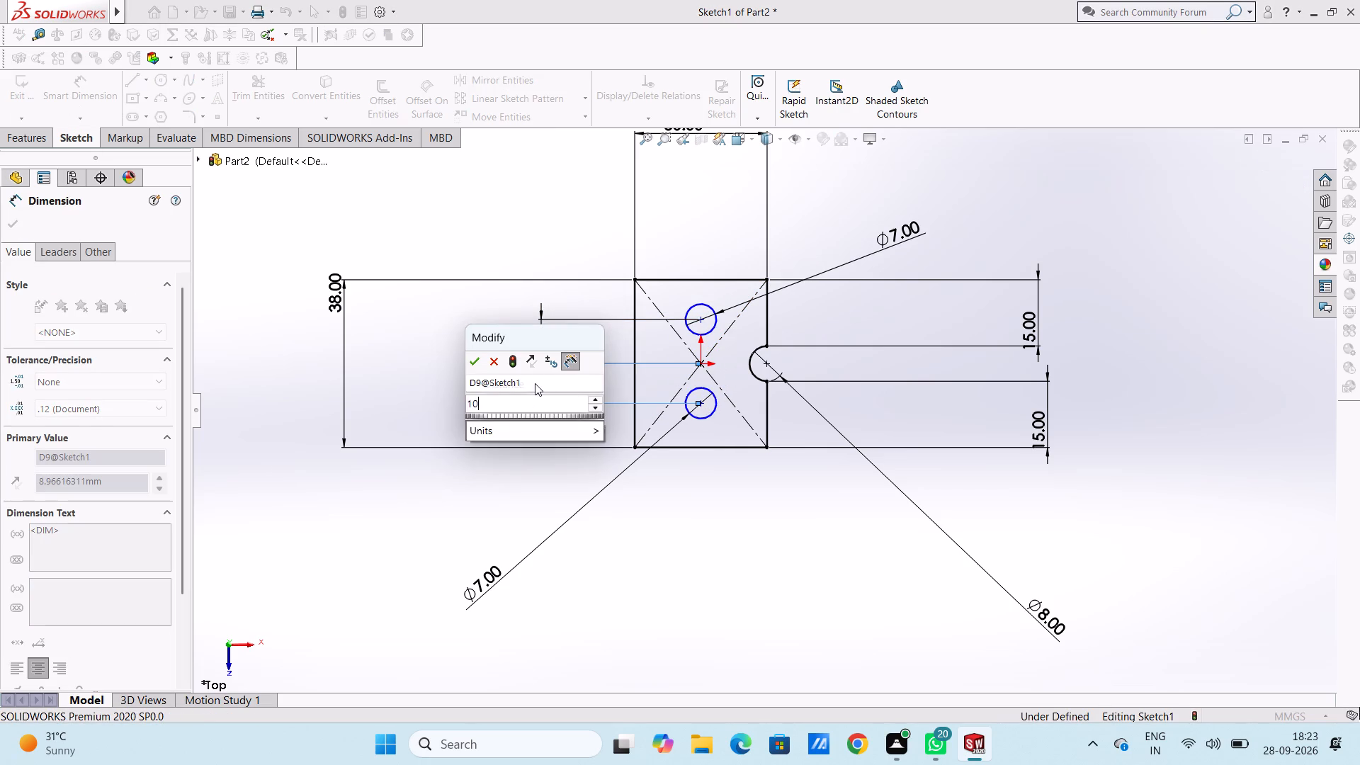
key("Return")
left_click(443, 383)
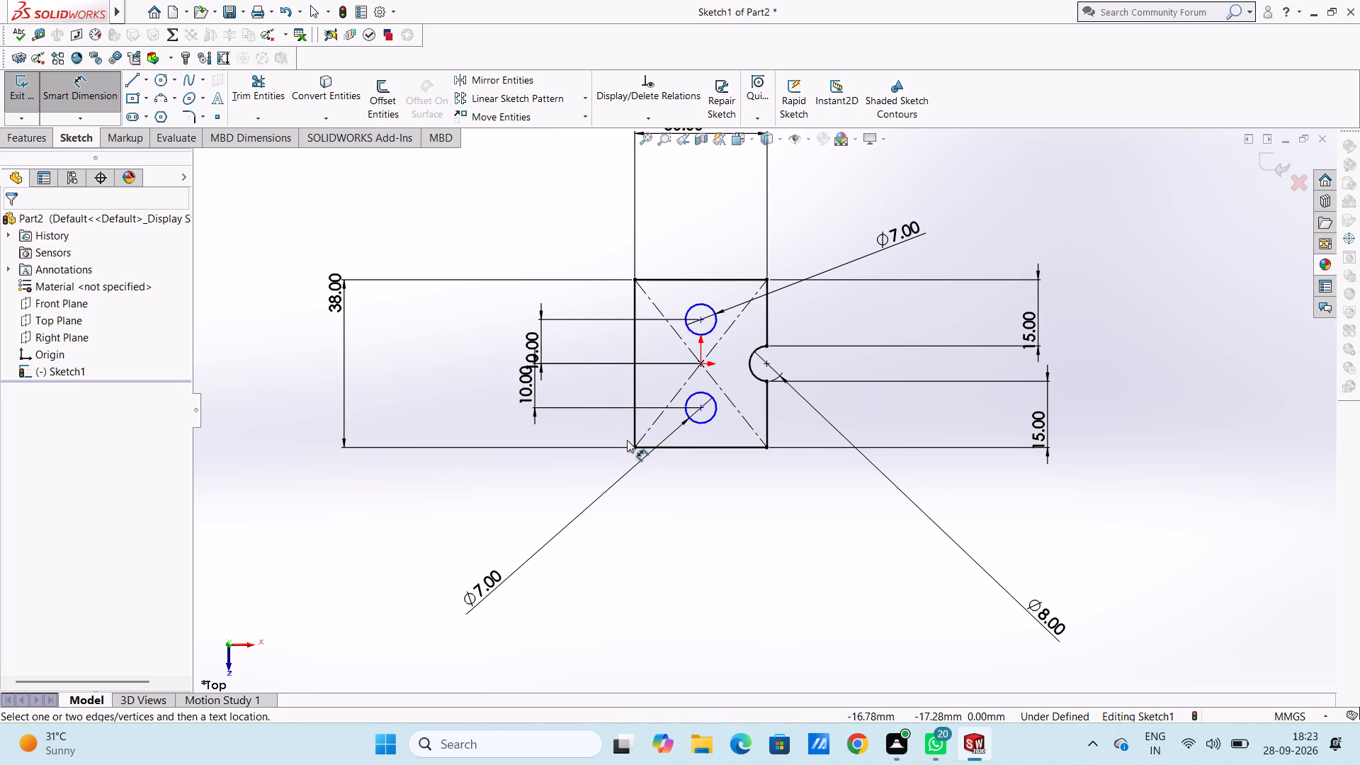
Dimension the lower circle's centre from the rectangle's right side and set the horizontal distance to 12 mm.
left_click(699, 407)
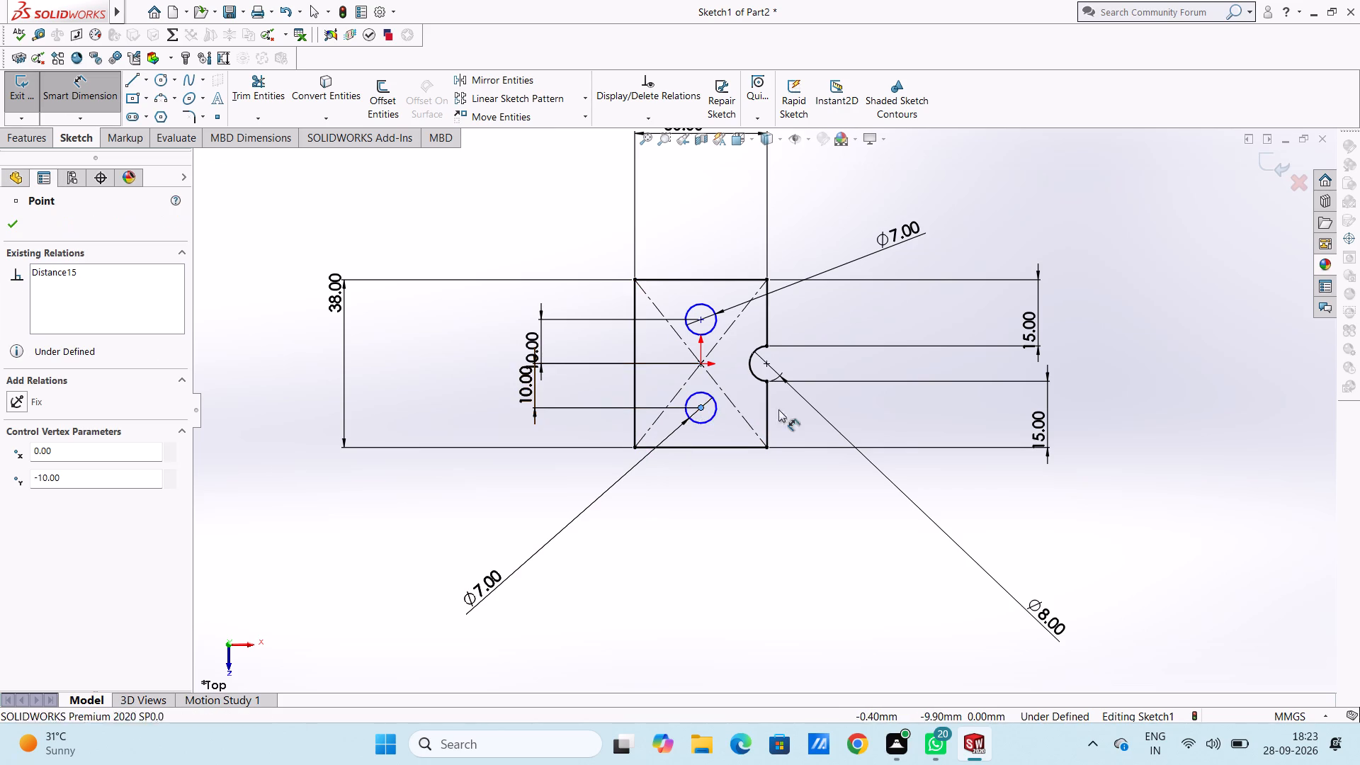
left_click(769, 416)
left_click(726, 596)
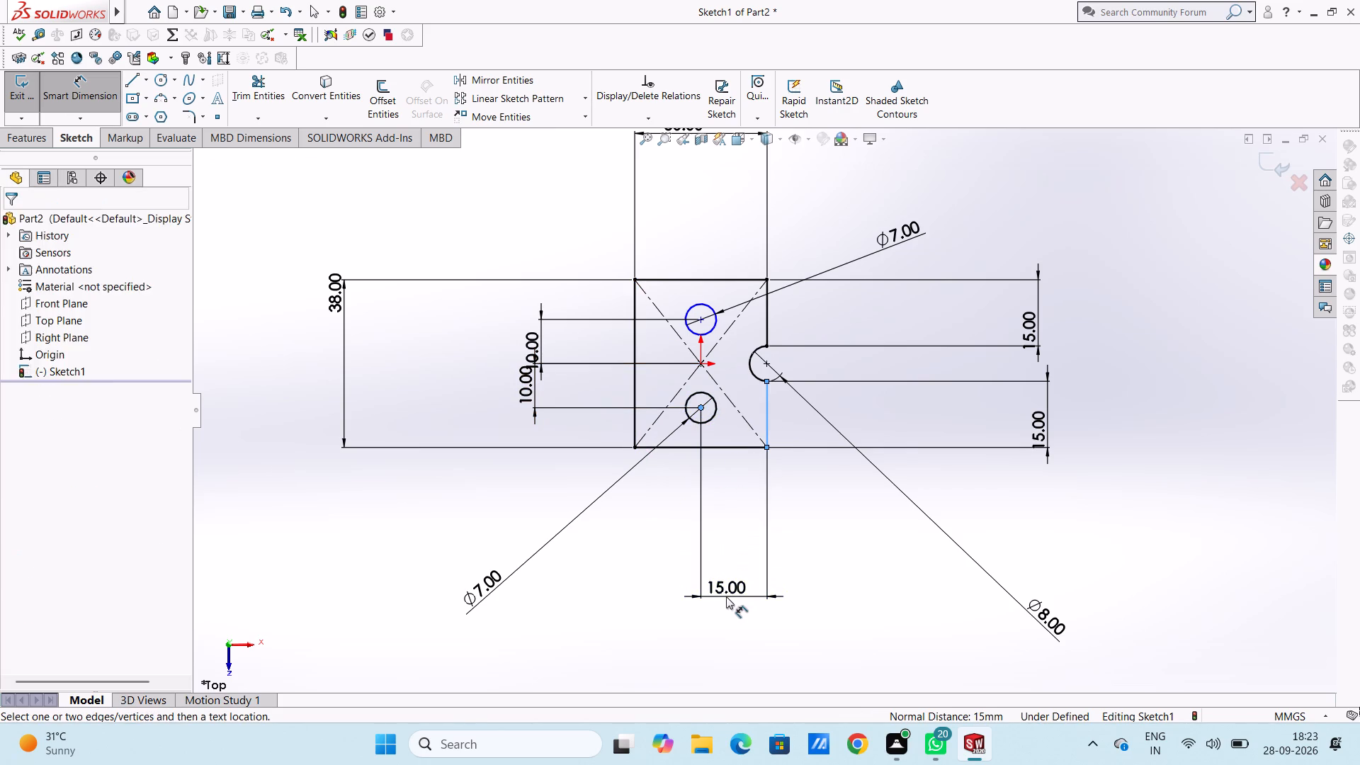
type("12")
key("Return")
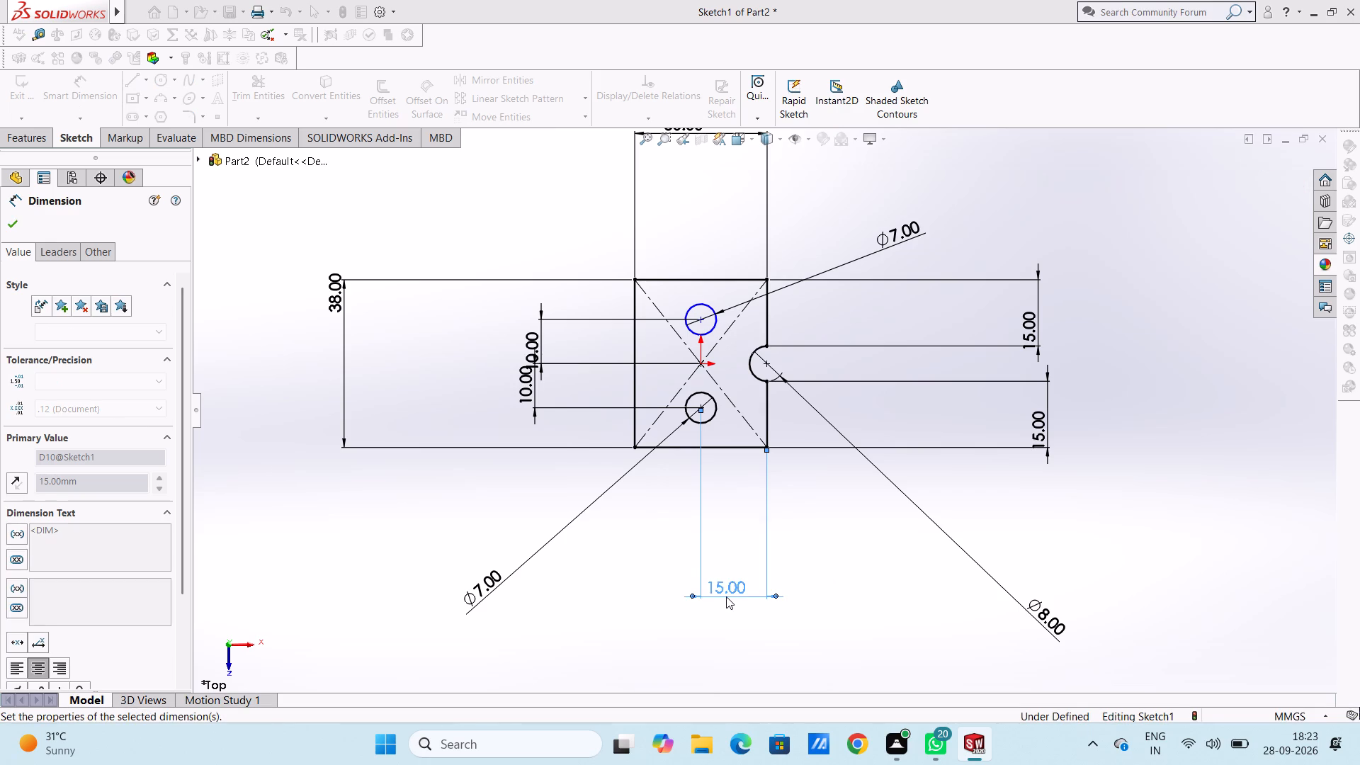
left_click(475, 402)
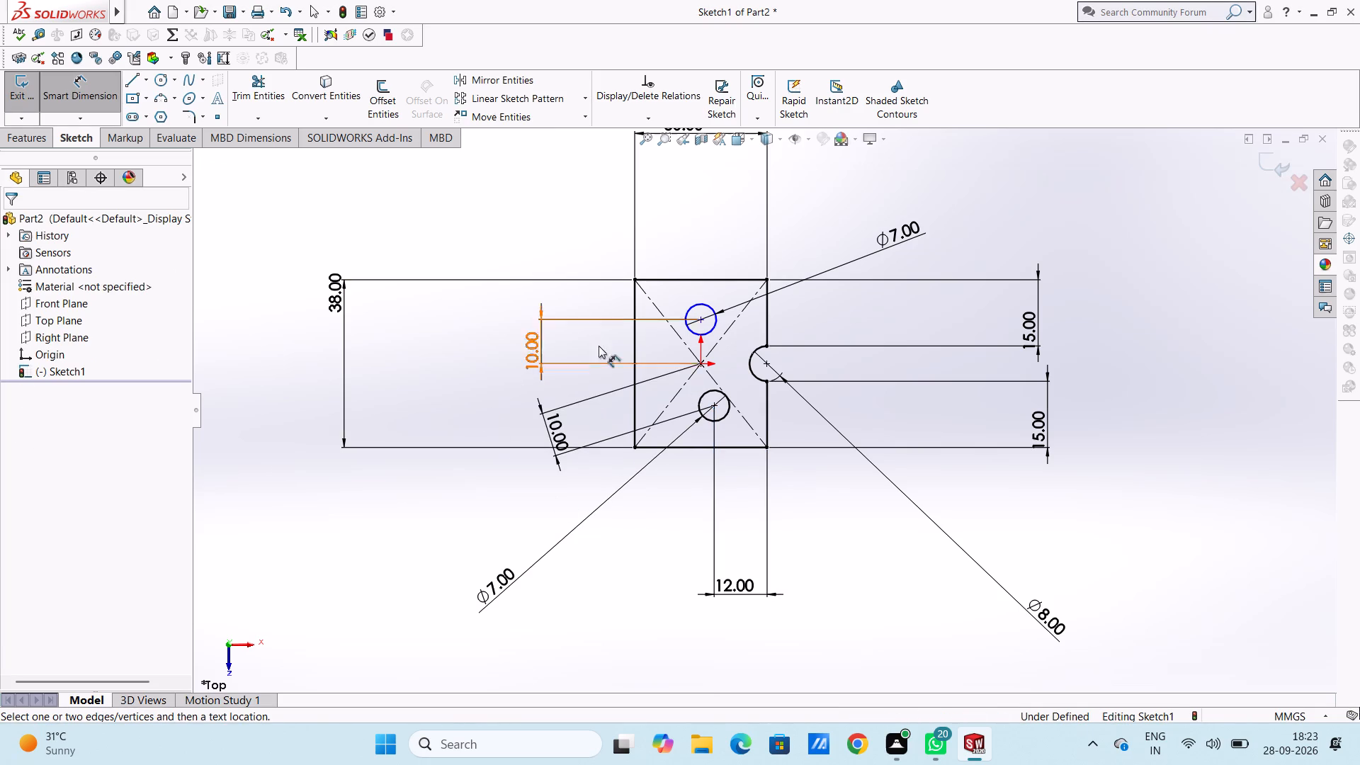
Dimension the upper circle's centre from the rectangle's right side and set the horizontal distance to 12 mm.
left_click(702, 318)
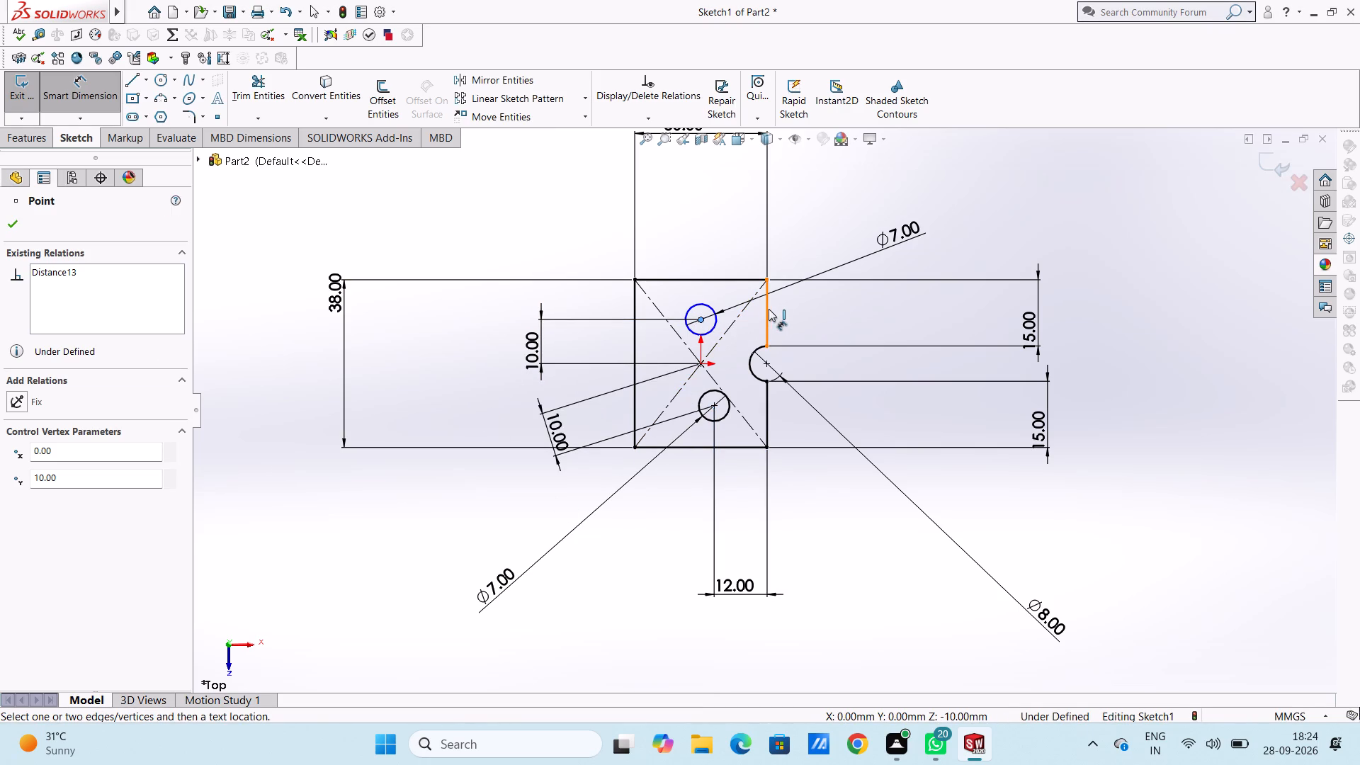
left_click(769, 309)
left_click(745, 186)
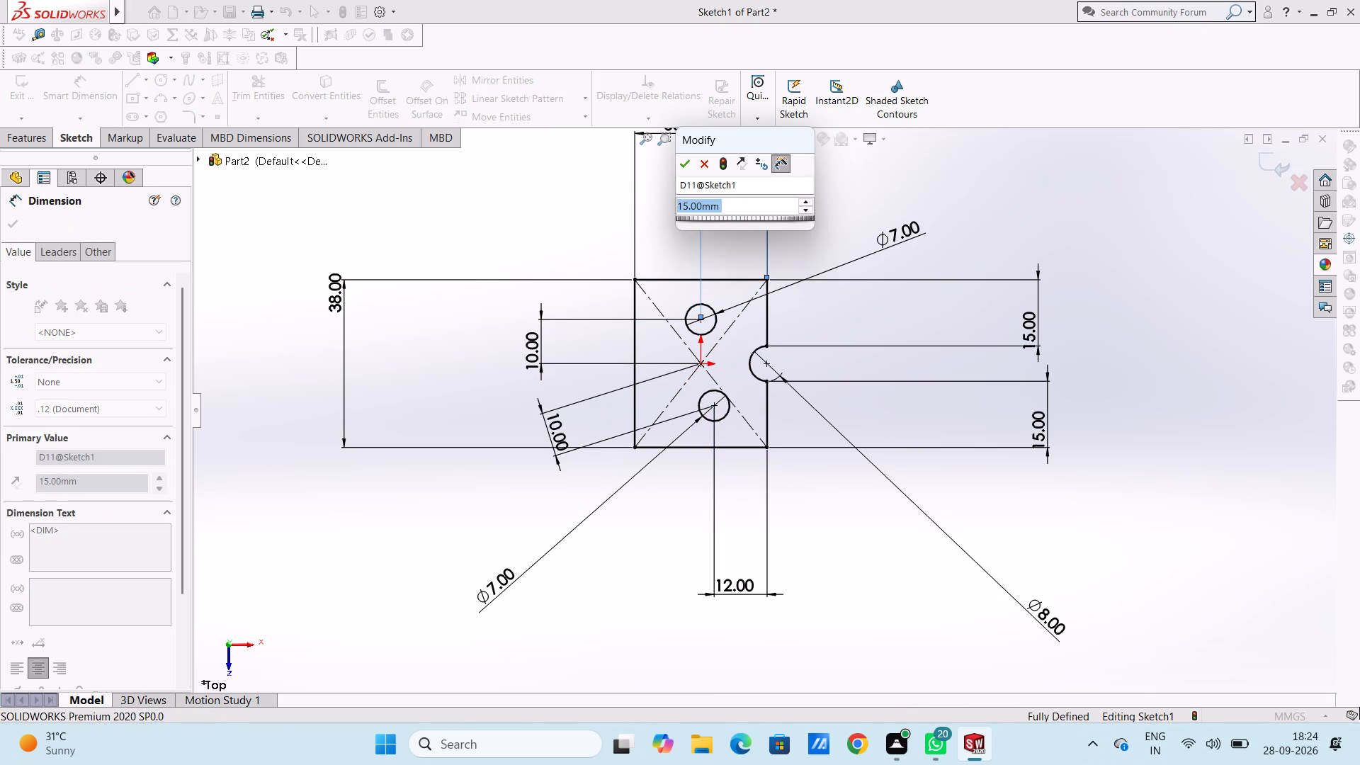
type("12")
key("Return")
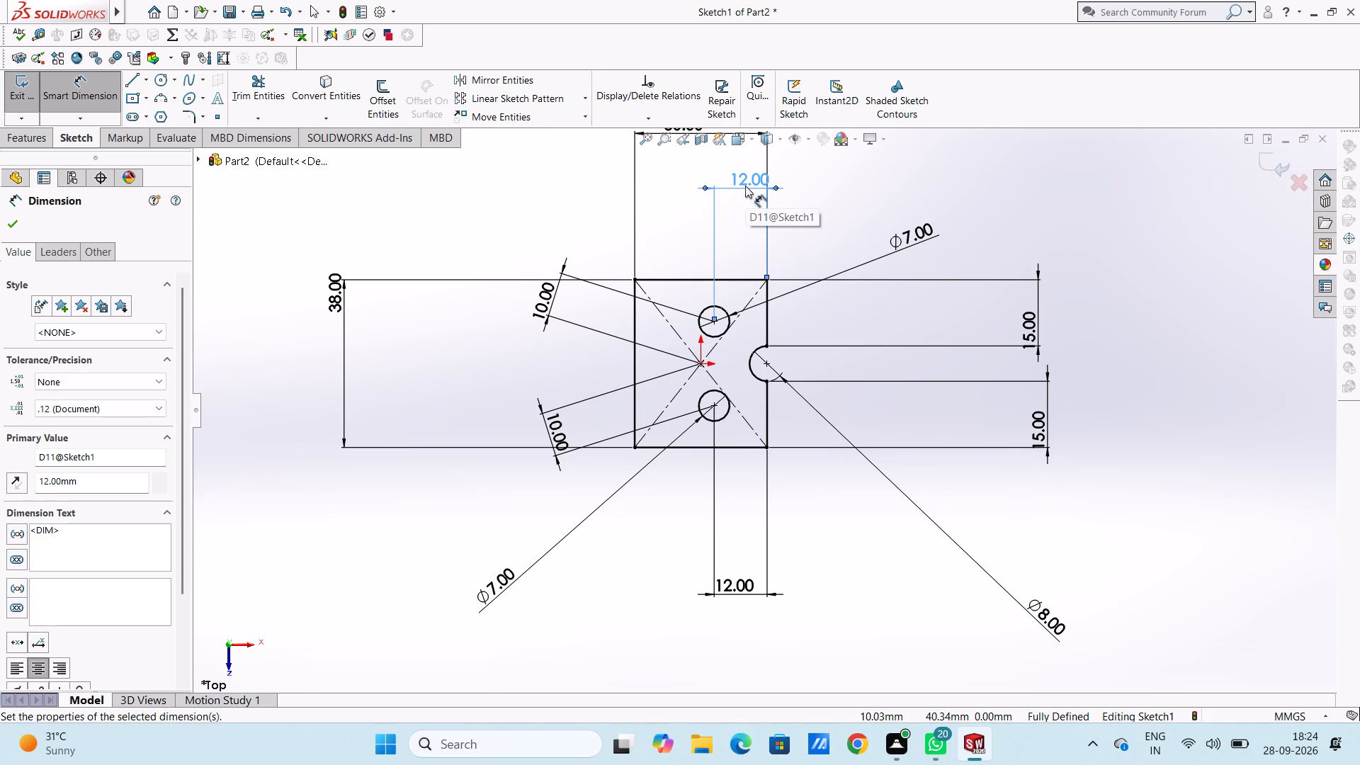
left_click(495, 237)
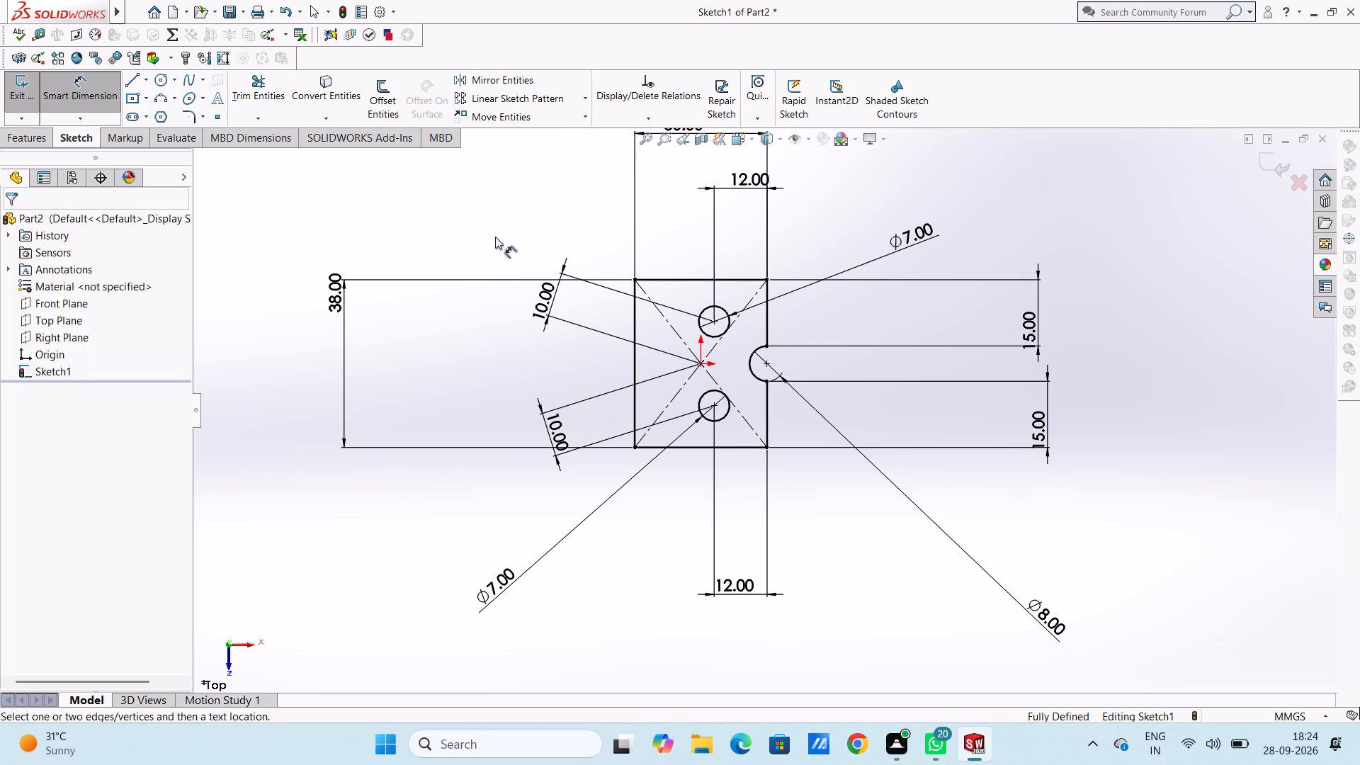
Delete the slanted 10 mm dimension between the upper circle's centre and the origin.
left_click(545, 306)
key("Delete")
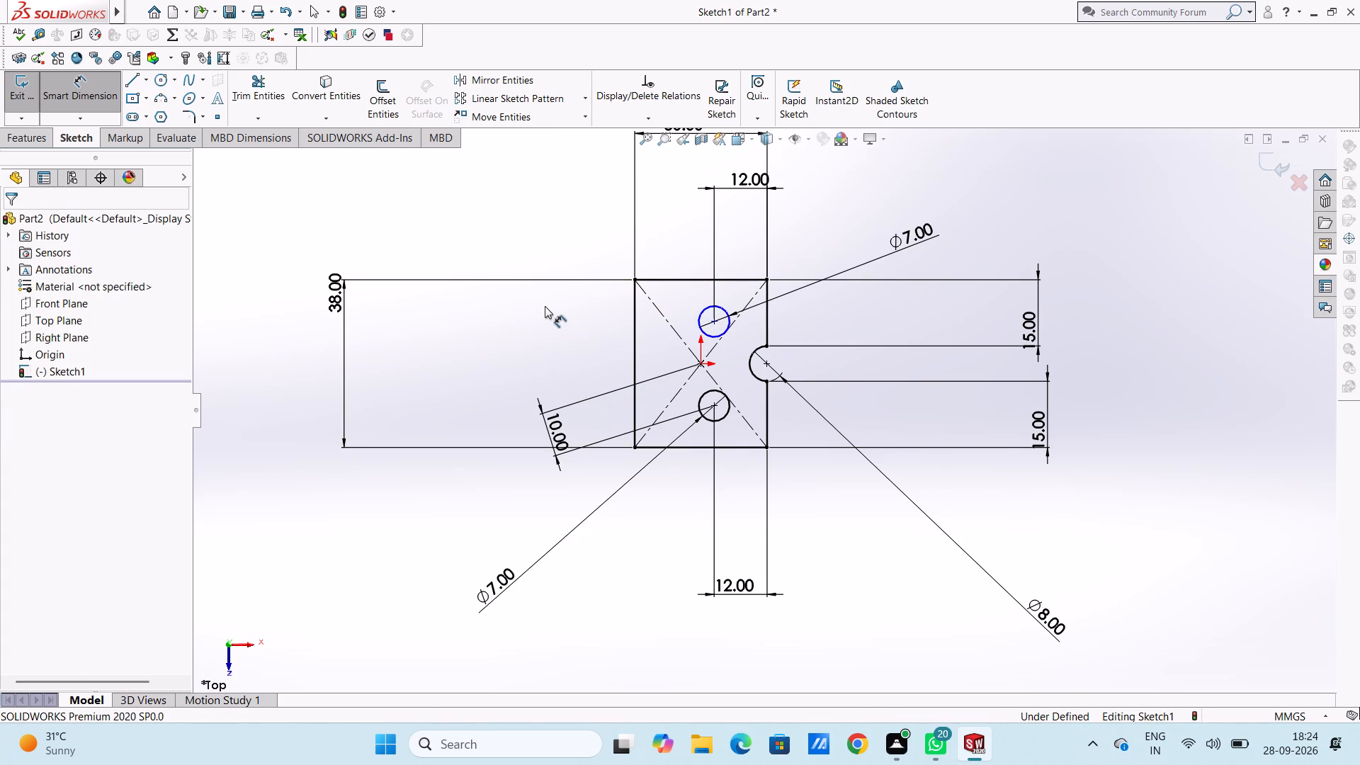
Delete the slanted 10 mm dimension between the lower circle's centre and the origin.
left_click(550, 426)
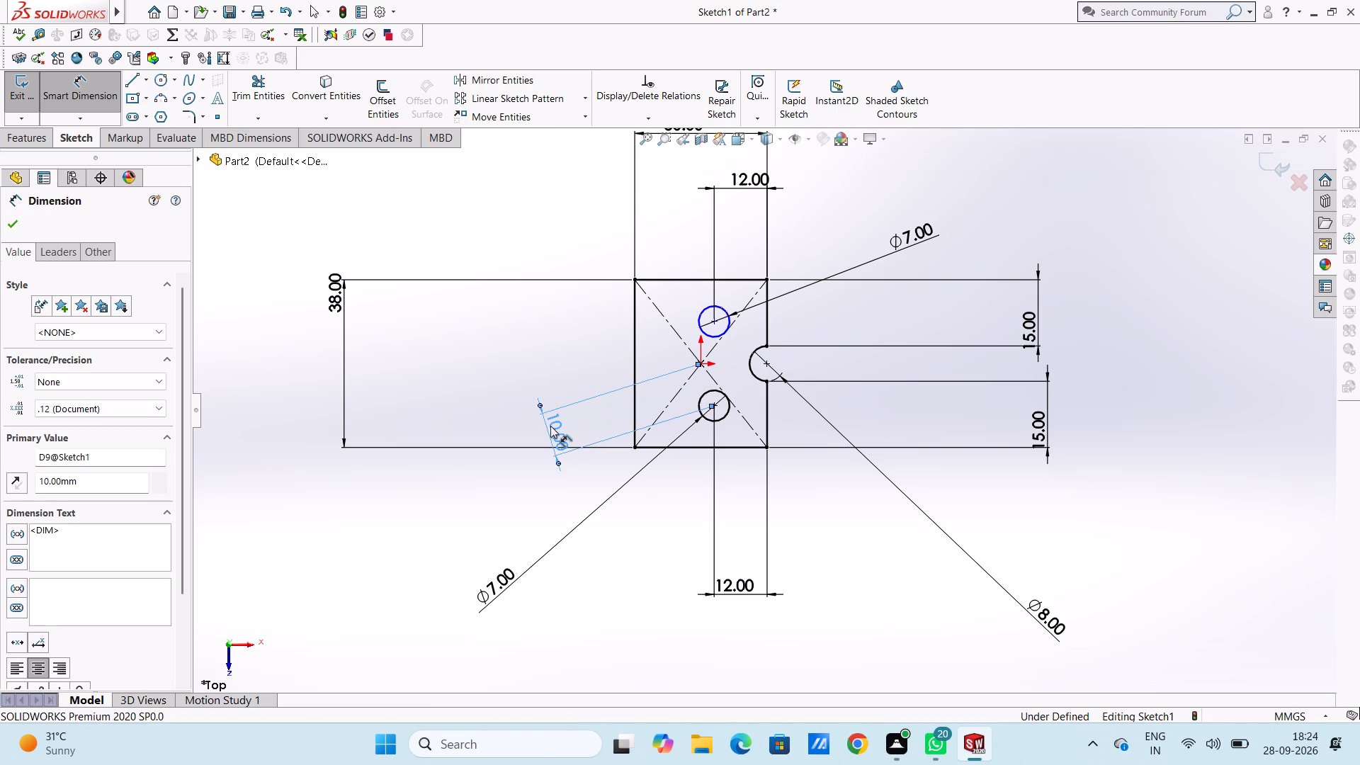
key("Delete")
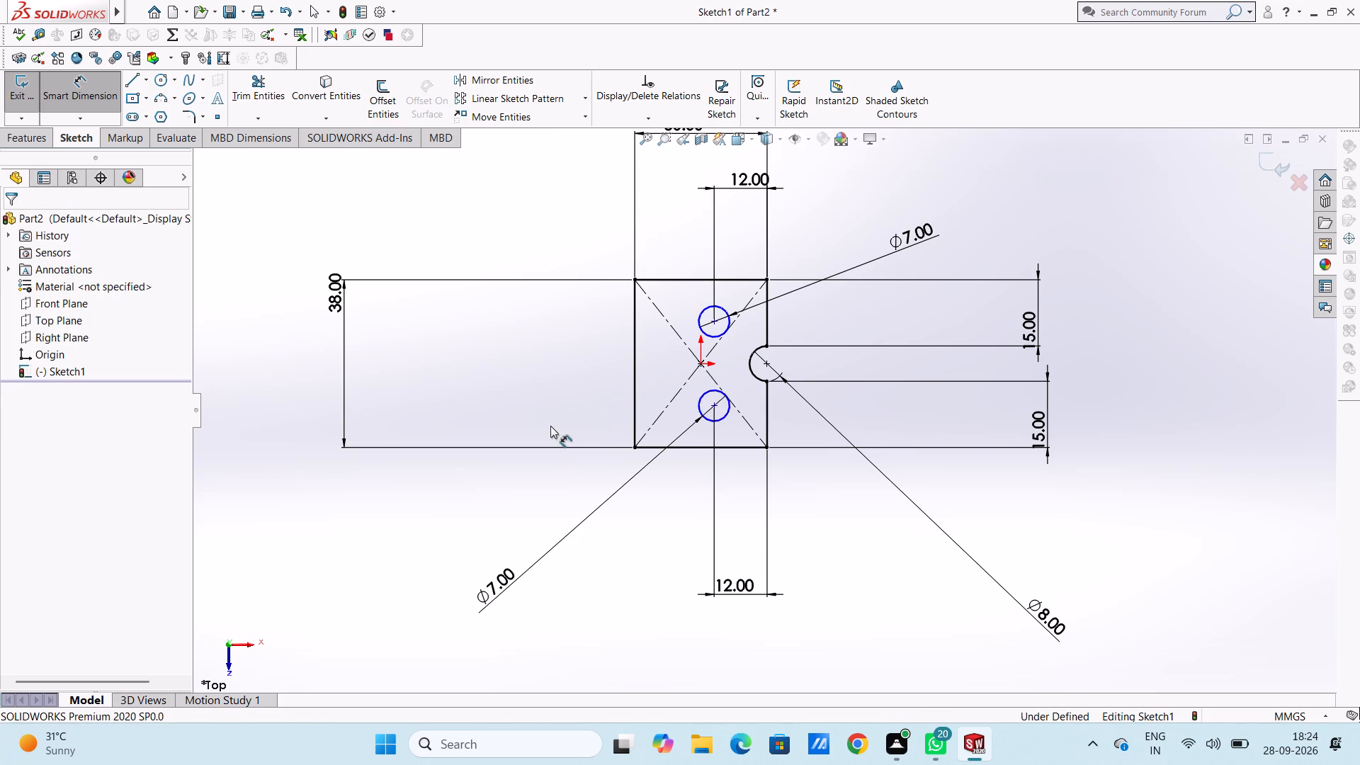
Dimension the upper circle's centre vertically from the origin and set the distance to 10 mm.
left_click(713, 325)
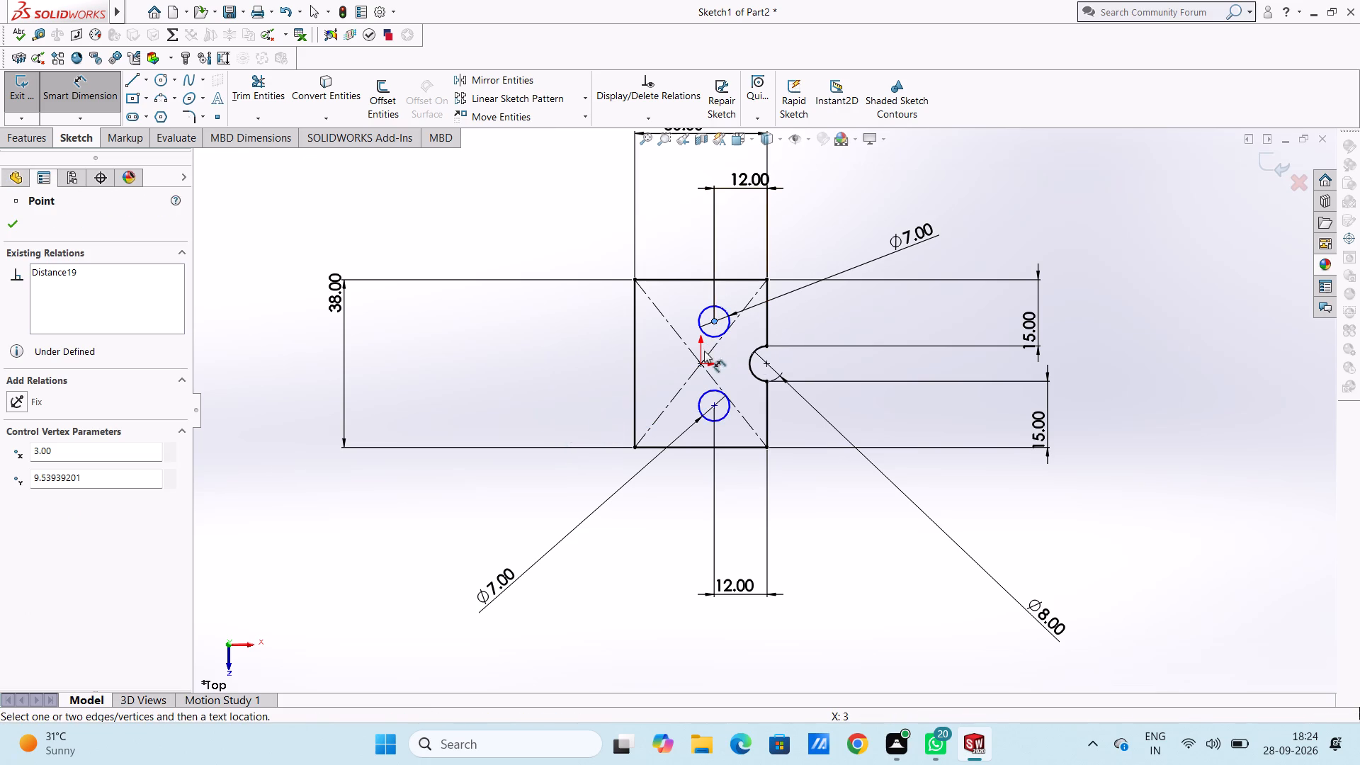
left_click(698, 363)
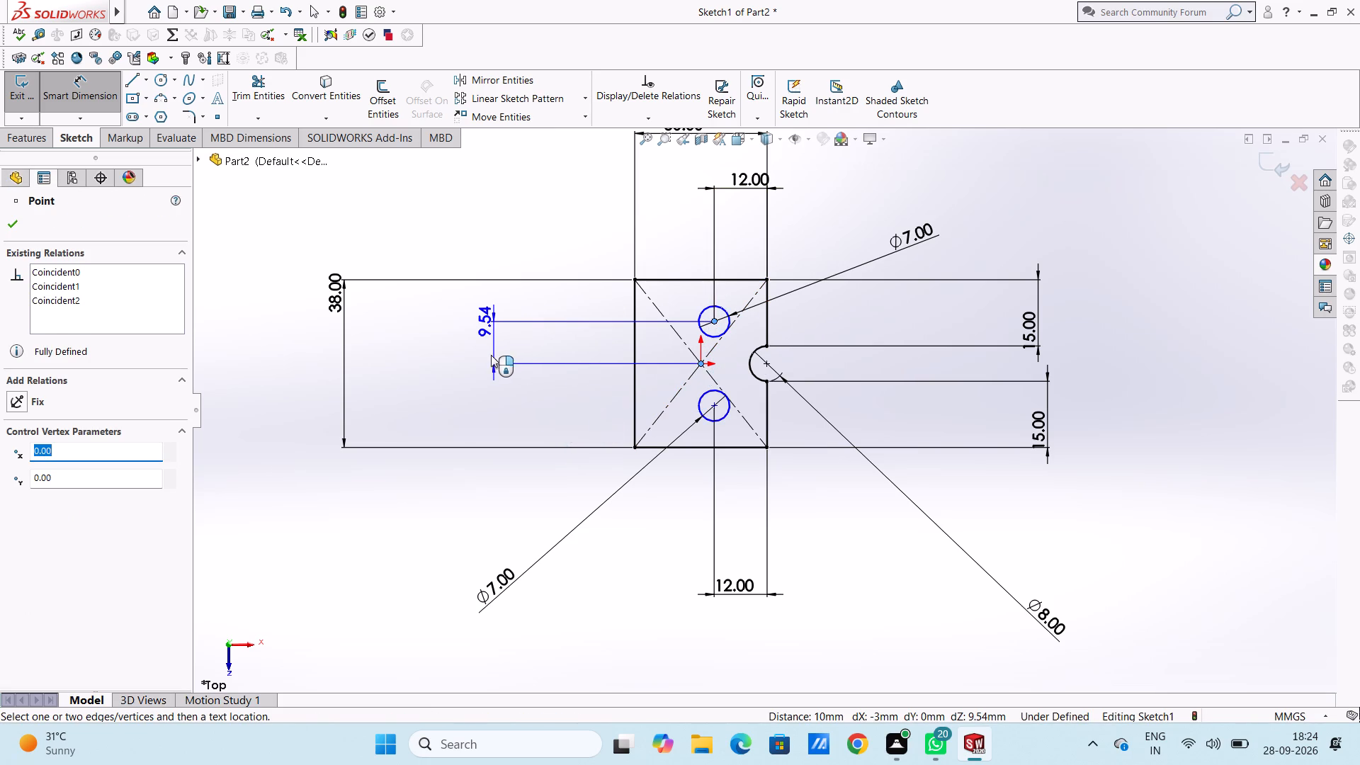
left_click(492, 348)
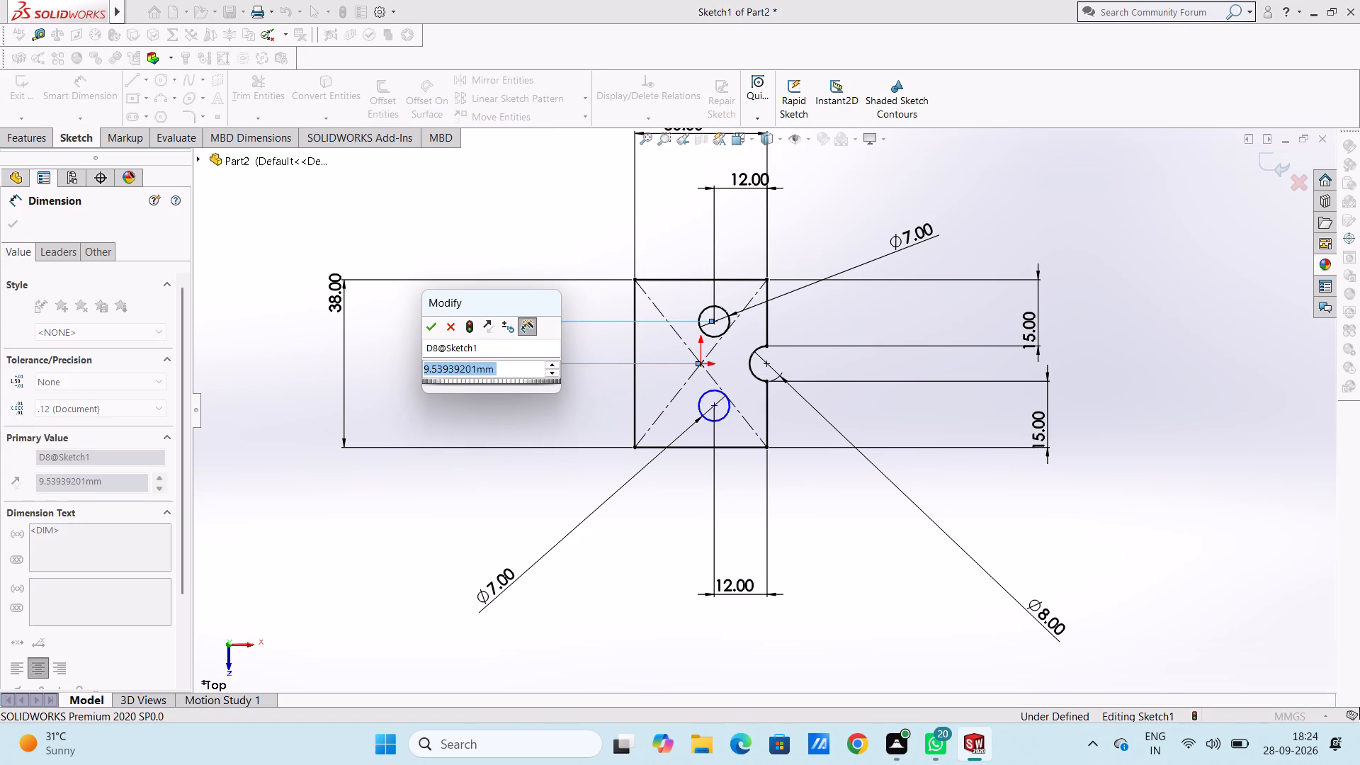
type("10")
key("Return")
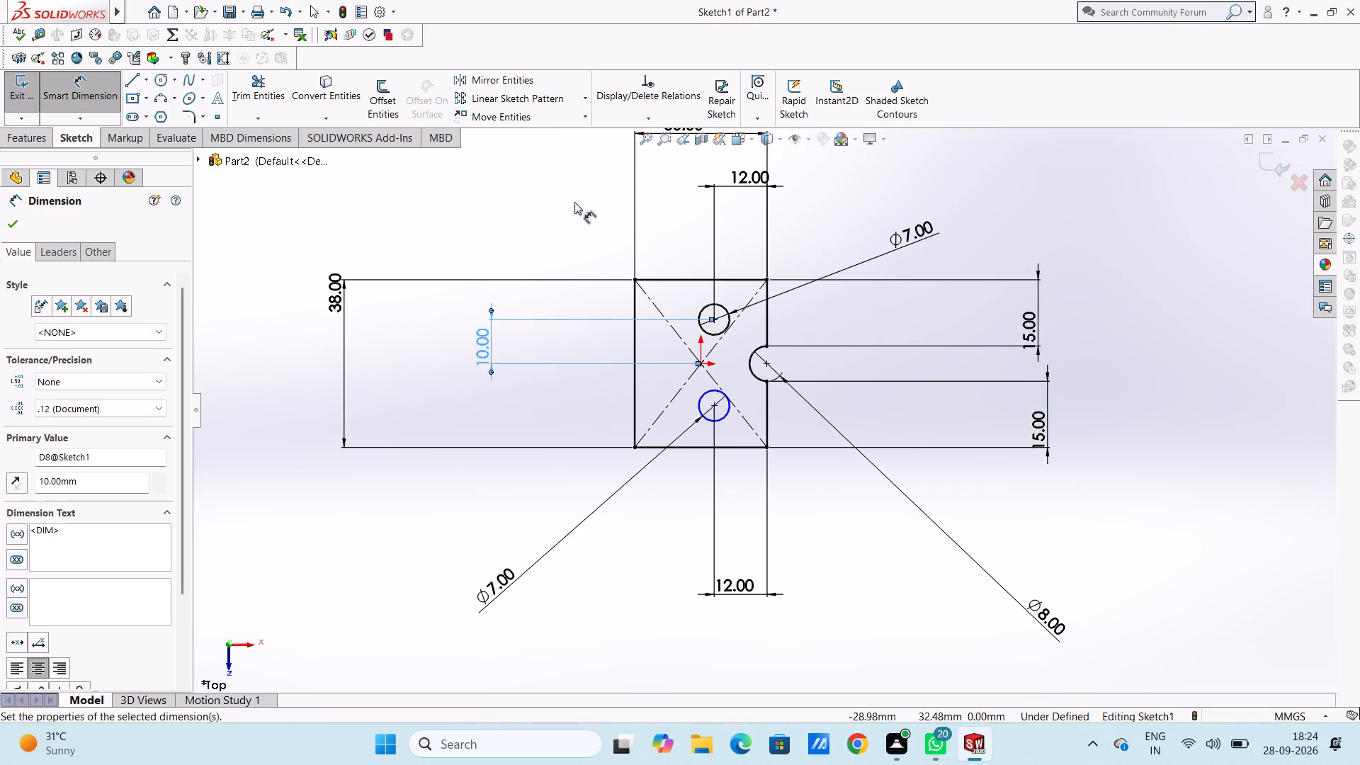
left_click(537, 189)
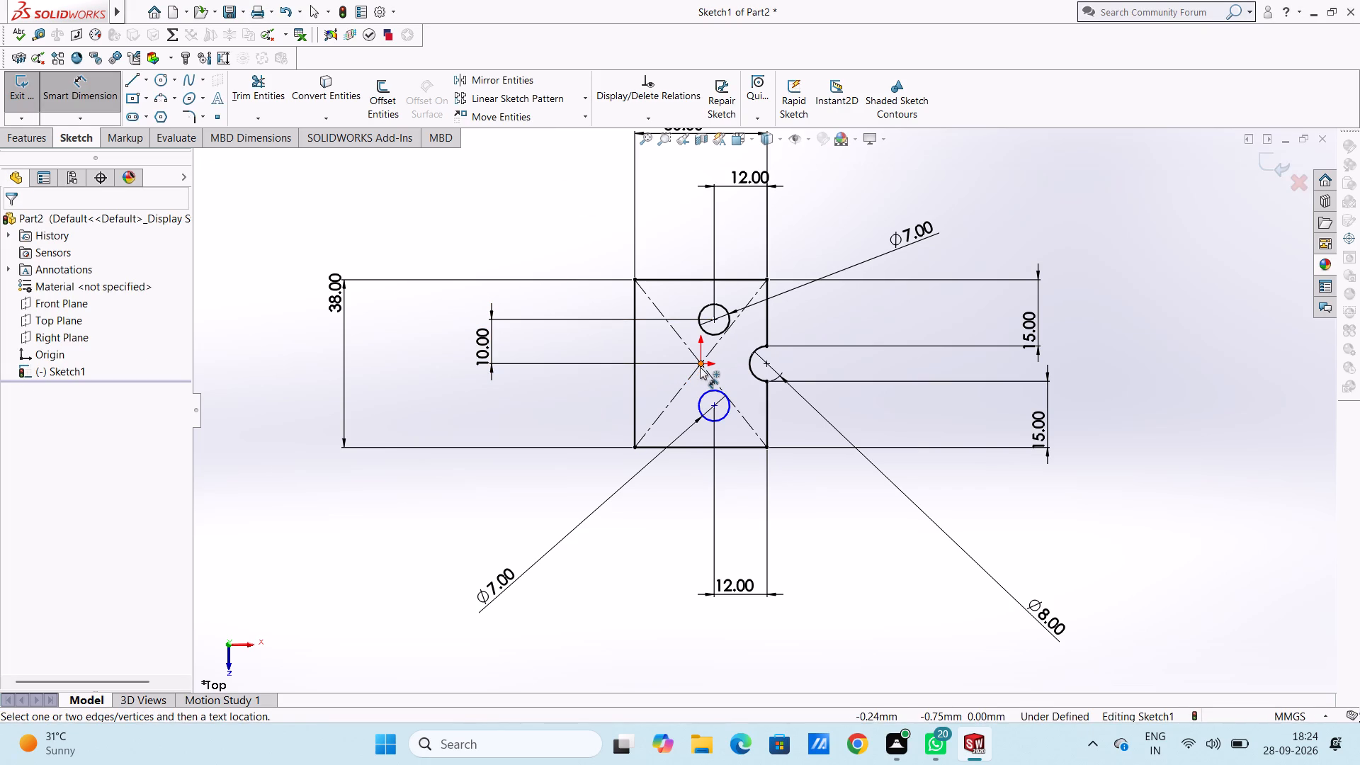
Dimension the lower circle's centre vertically from the origin and set the distance to 10 mm.
left_click(700, 367)
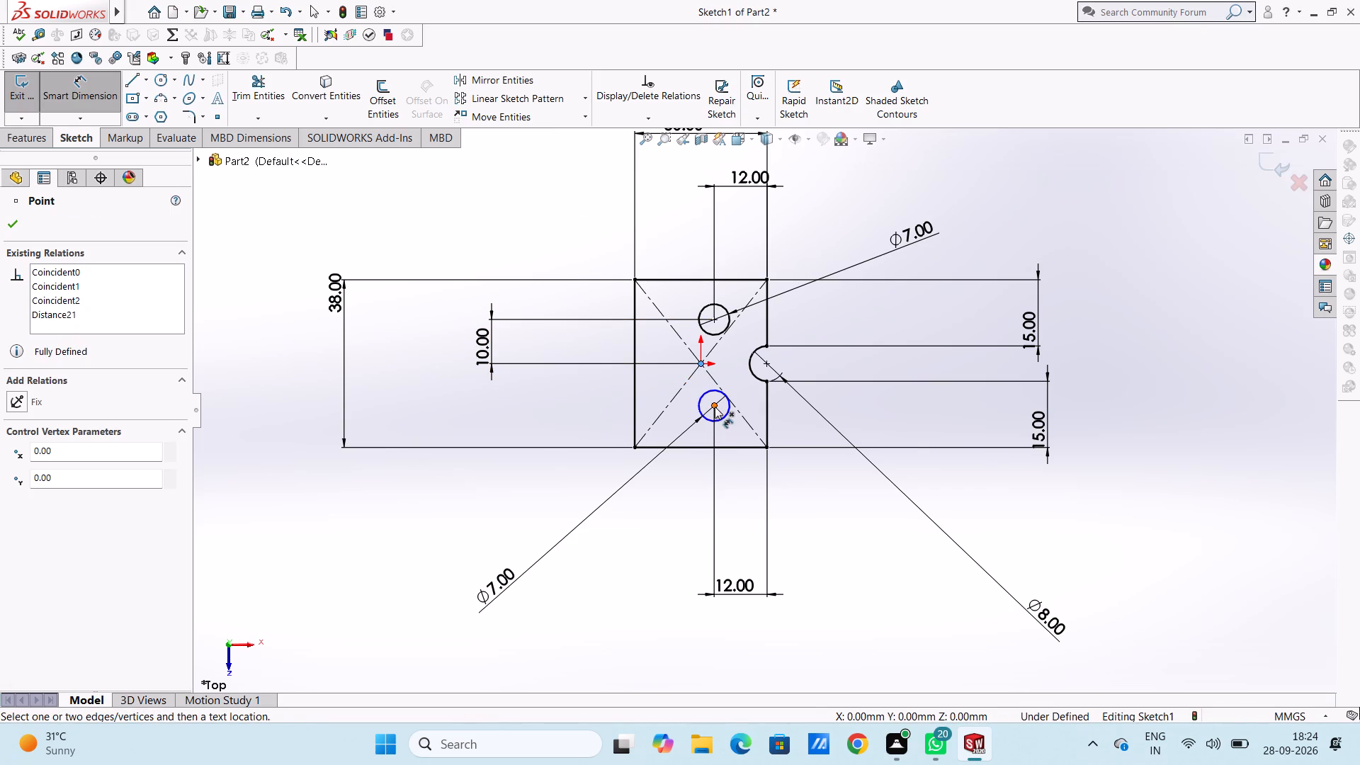
left_click(715, 407)
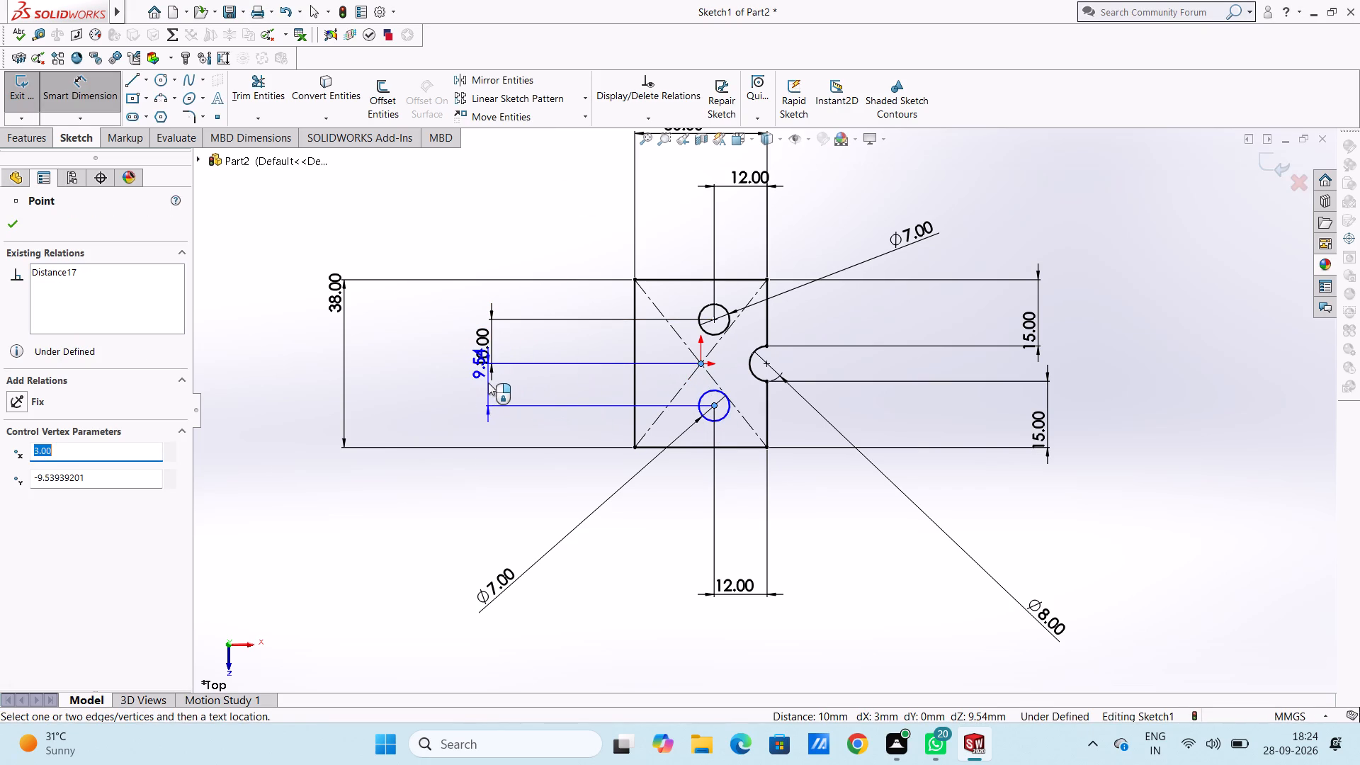
left_click(488, 382)
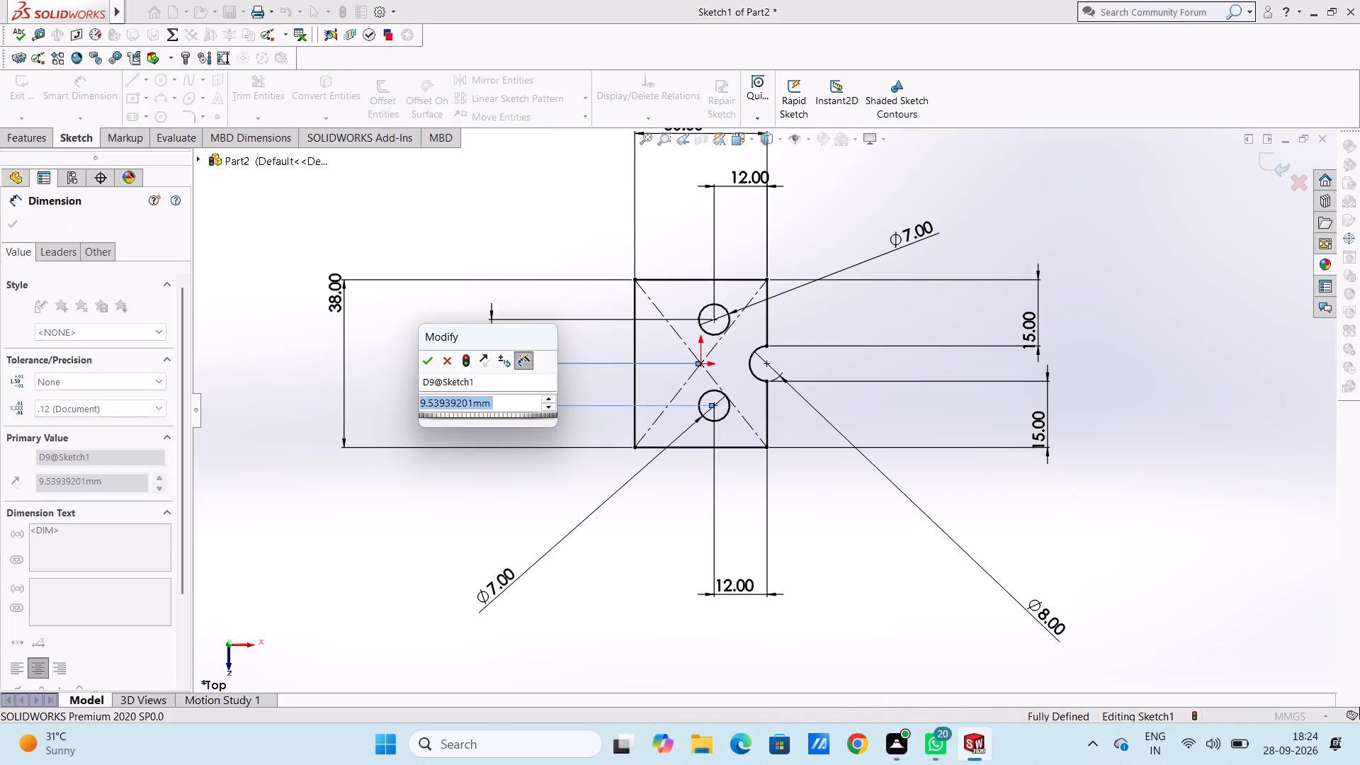
type("10")
key("Return")
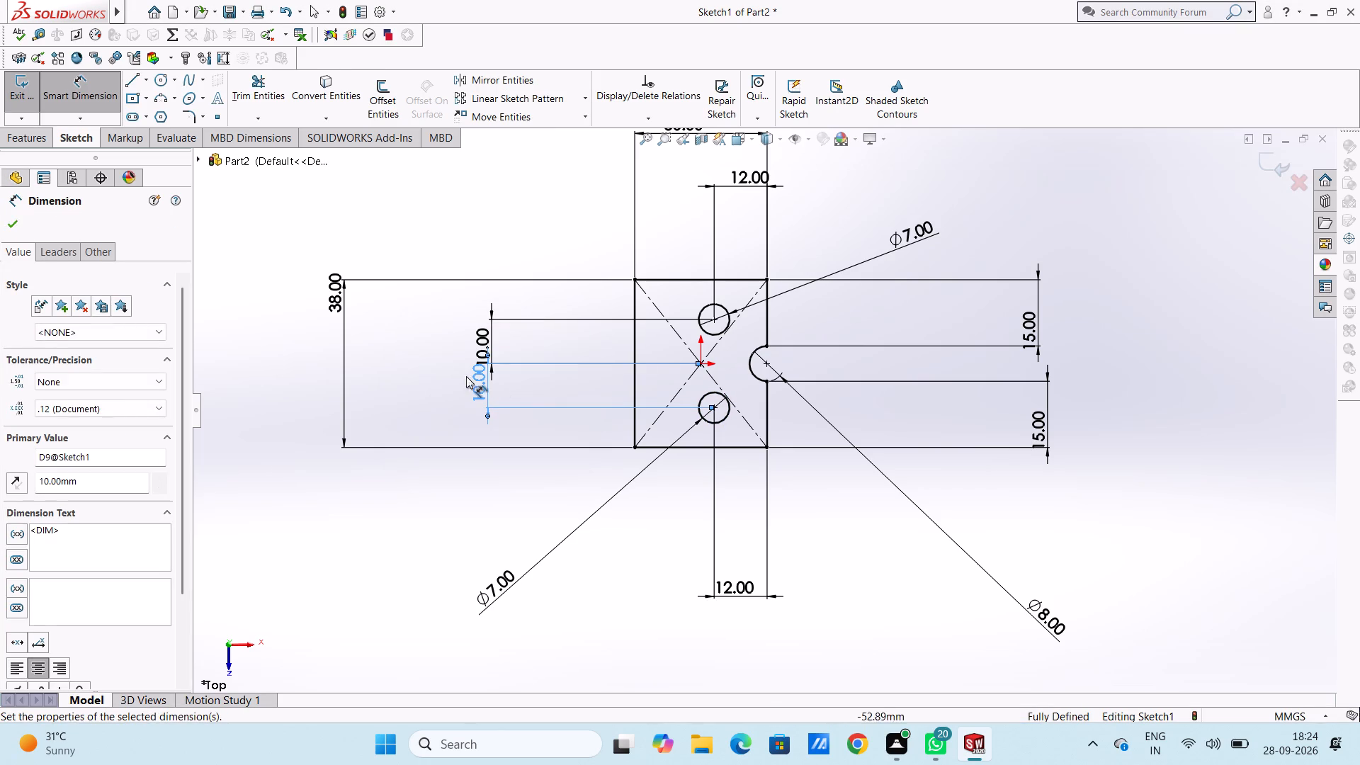
left_click(376, 360)
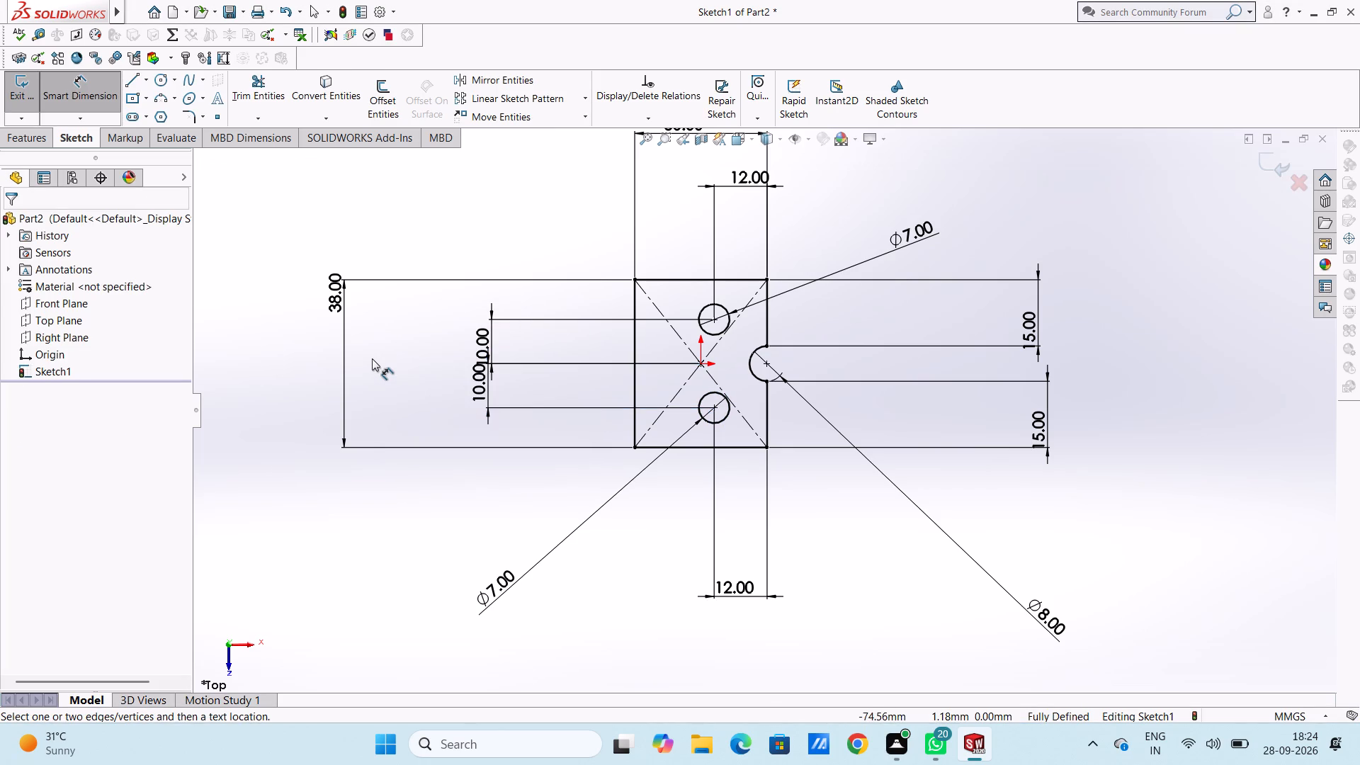
Extrude the notched rectangle profile with its two holes as a boss, Blind, 10 mm deep from the sketch plane.
scroll(469, 402, "up", 2)
scroll(436, 477, "up", 1)
middle_click_drag(433, 470, 427, 332)
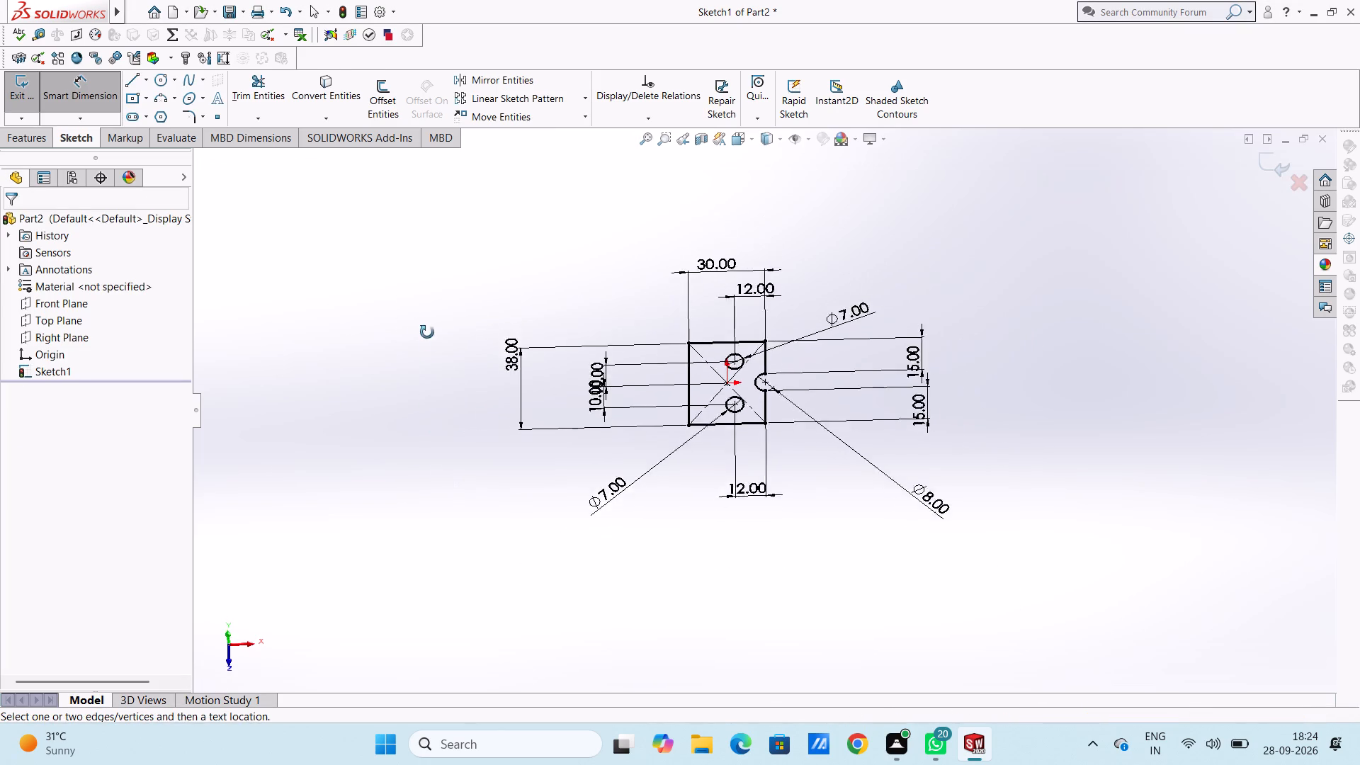
middle_click_drag(427, 332, 409, 279)
left_click(38, 144)
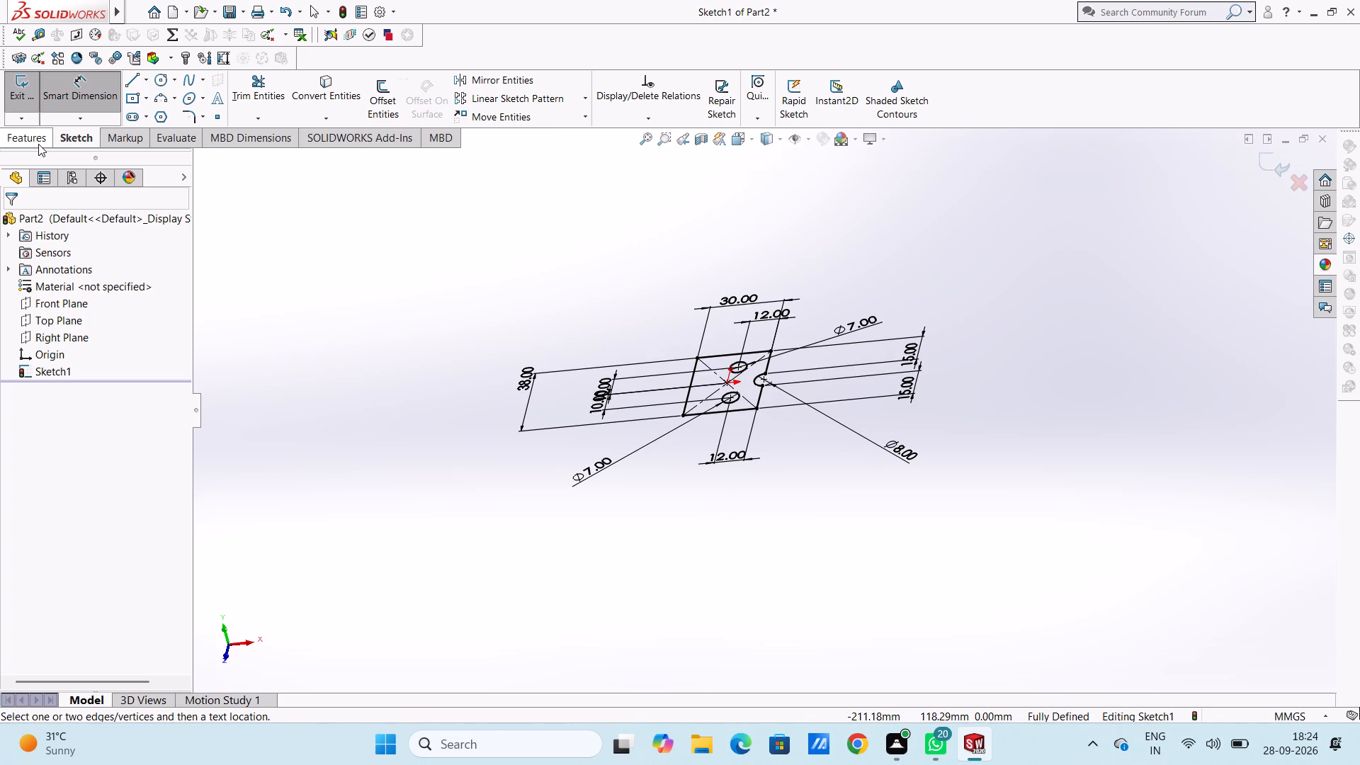
left_click(24, 103)
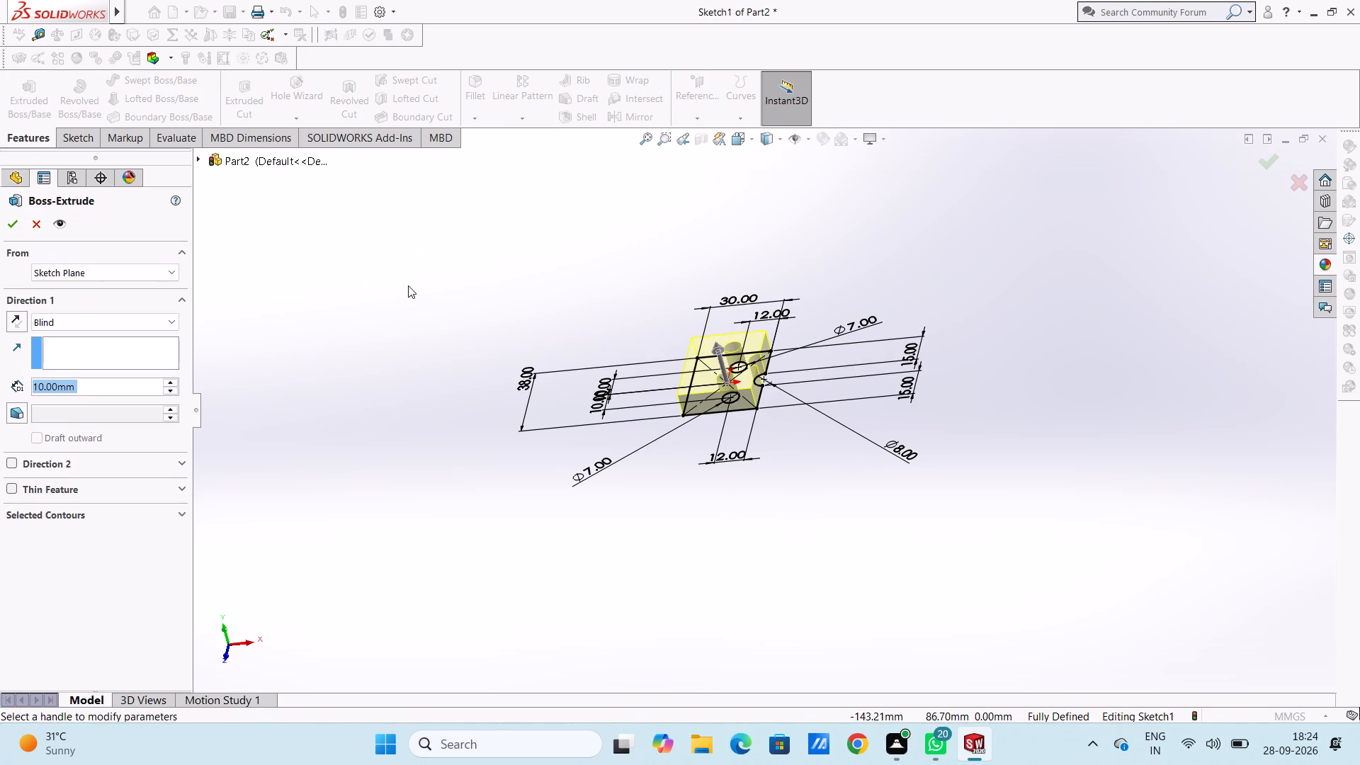
left_click(12, 226)
left_click(363, 296)
Examine the extruded block's holes and side notch from several angles and in the Top view.
middle_click_drag(422, 350, 490, 354)
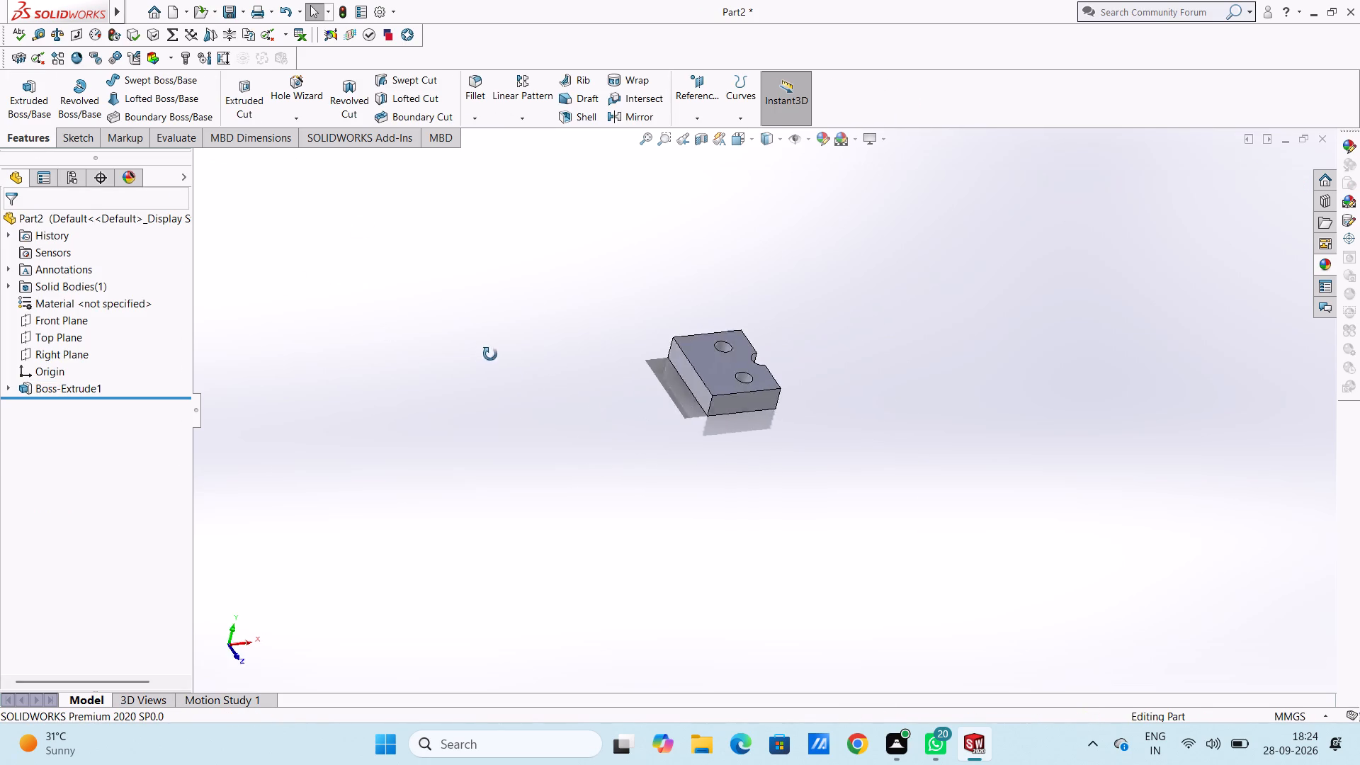
middle_click_drag(490, 354, 433, 555)
middle_click_drag(429, 431, 431, 271)
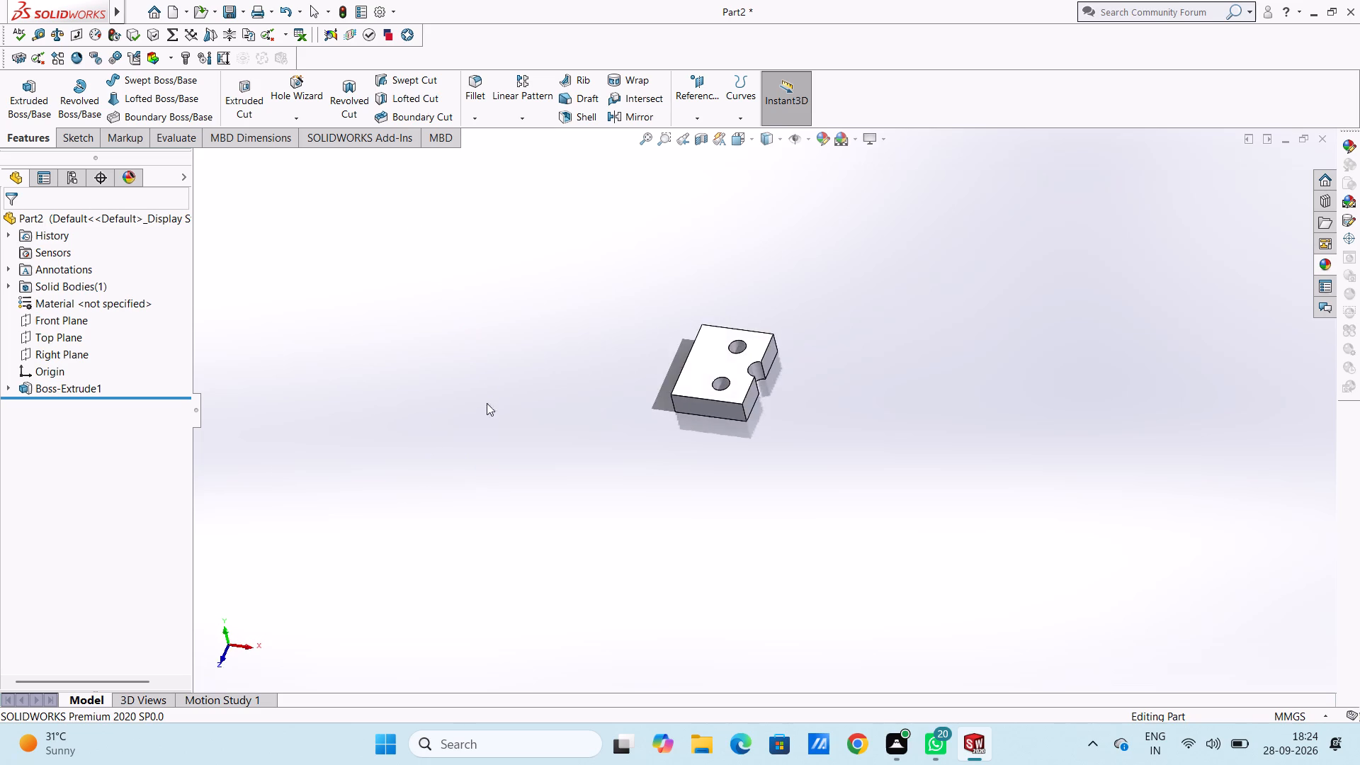
middle_click_drag(488, 408, 513, 333)
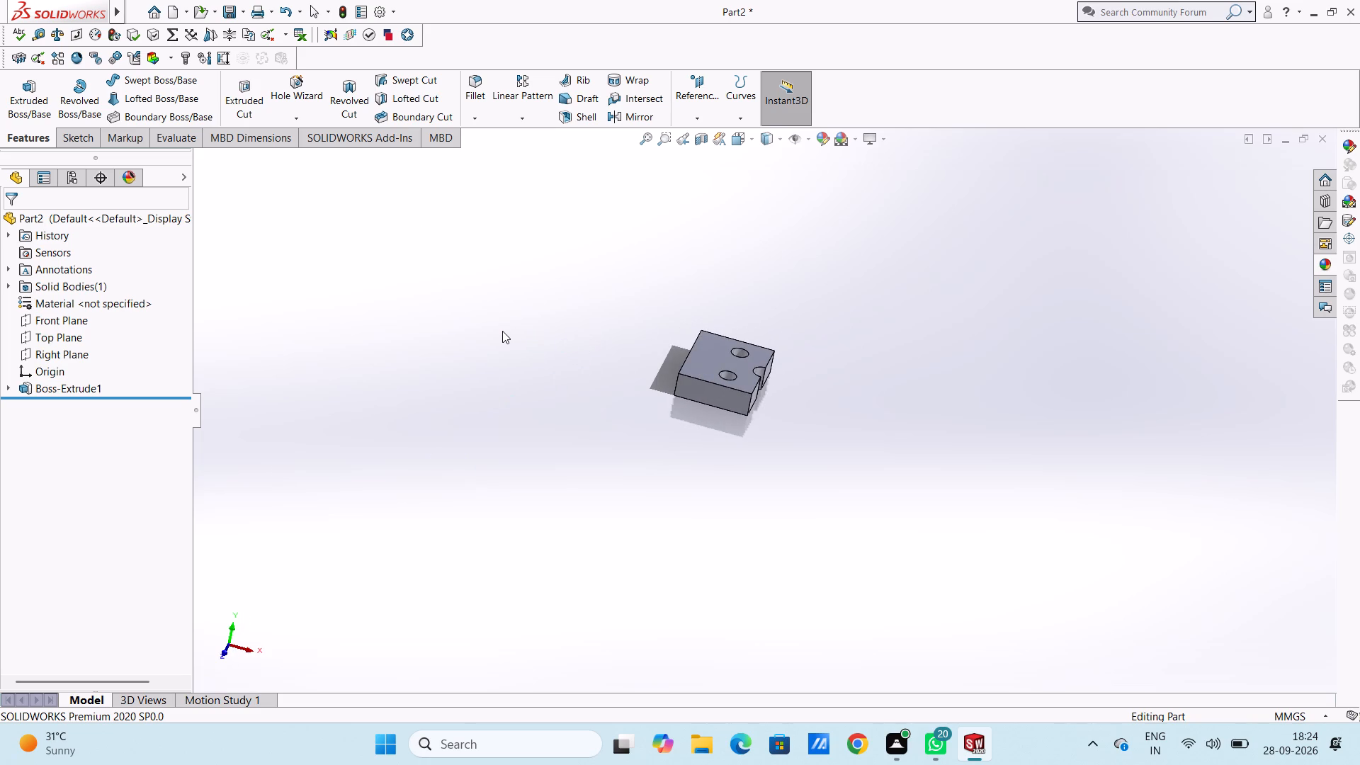
middle_click_drag(501, 330, 551, 325)
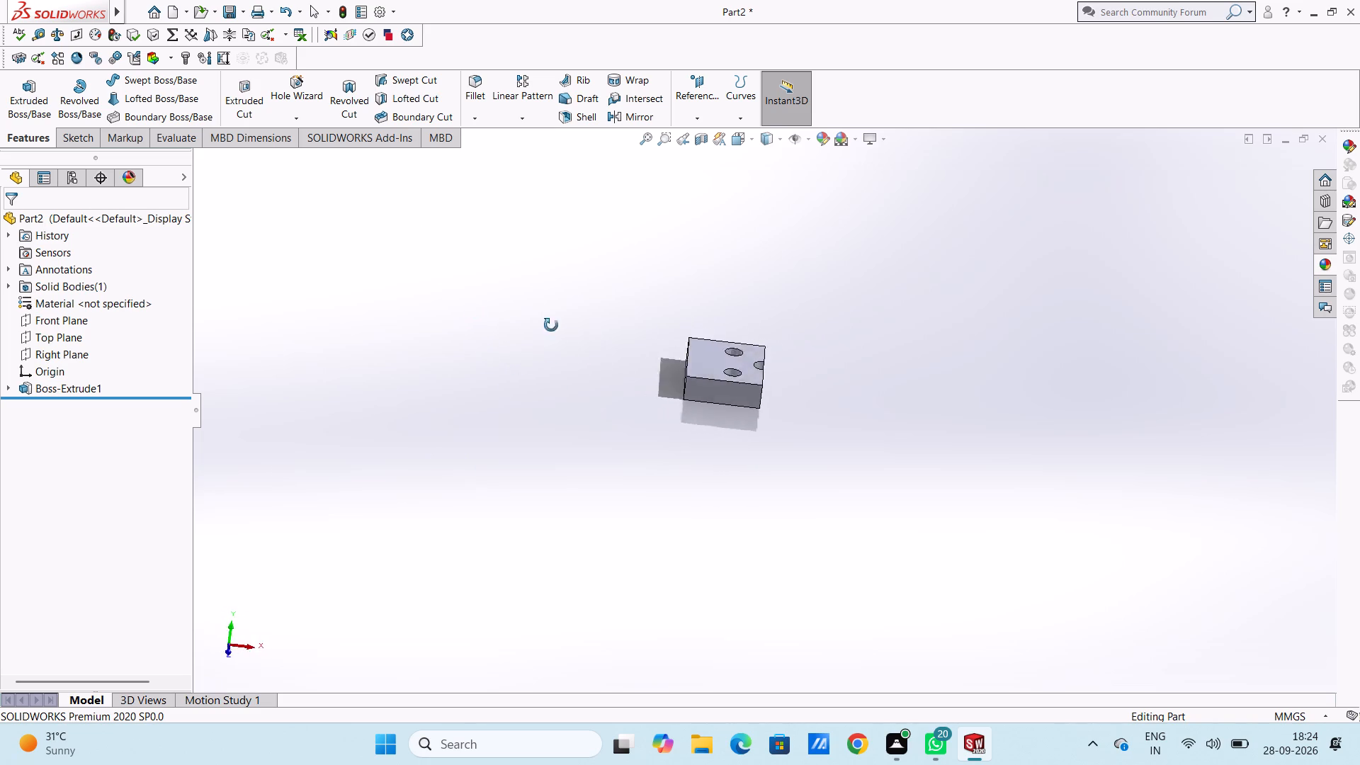
middle_click_drag(551, 325, 486, 313)
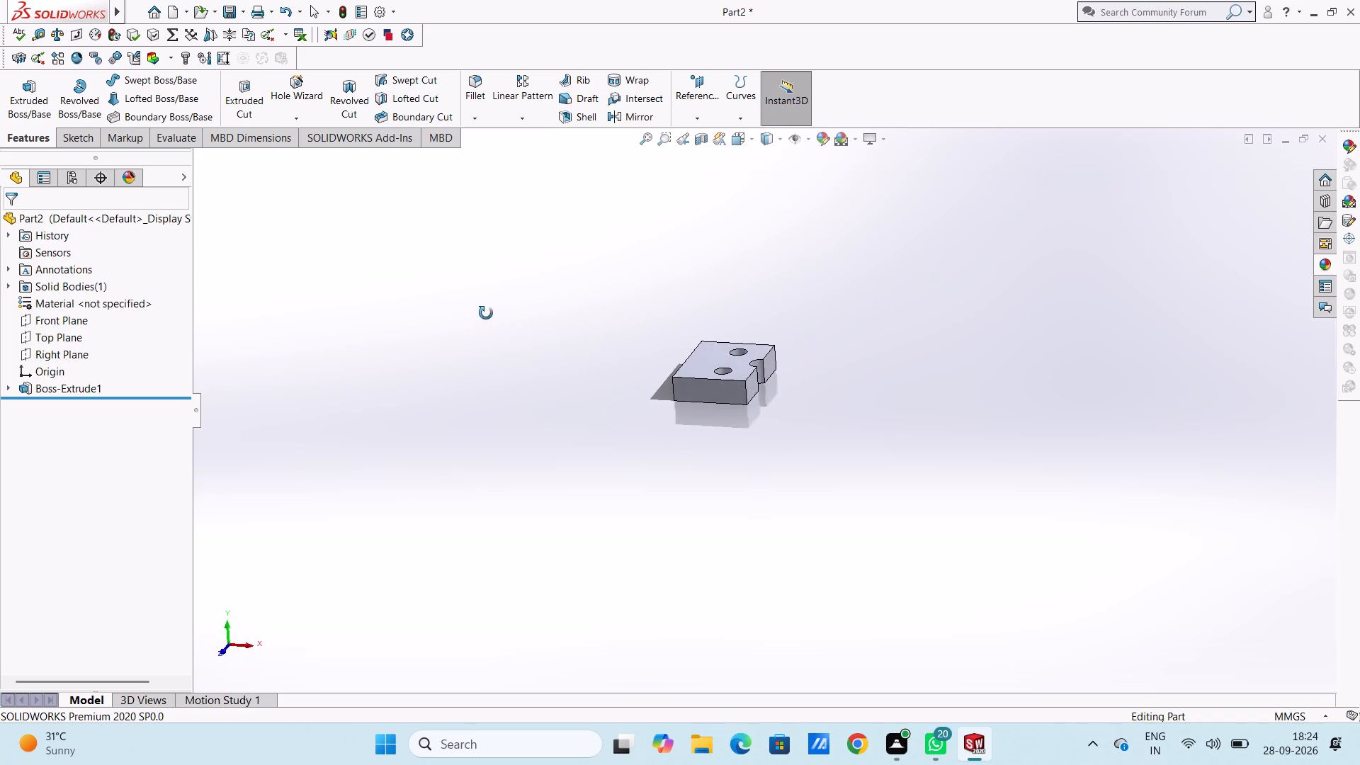
middle_click_drag(486, 313, 477, 312)
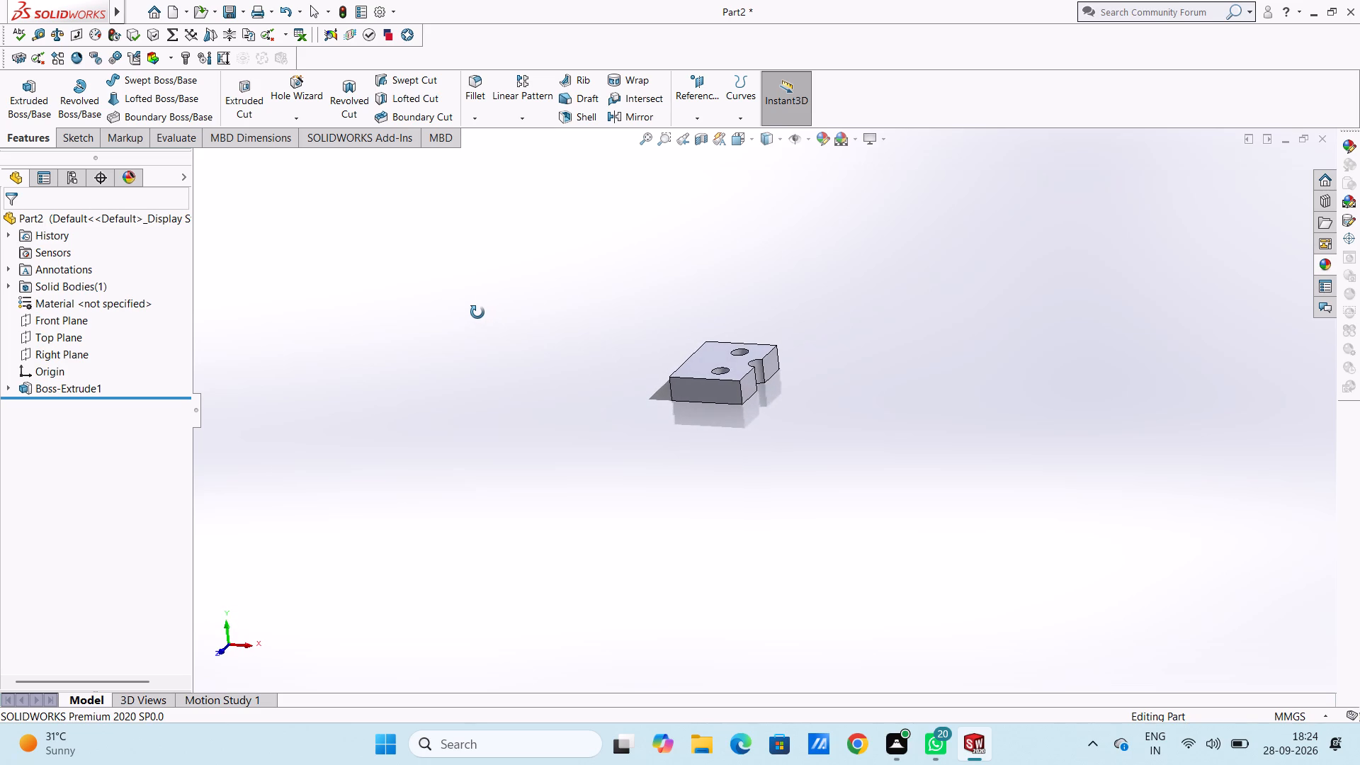
middle_click_drag(477, 312, 516, 340)
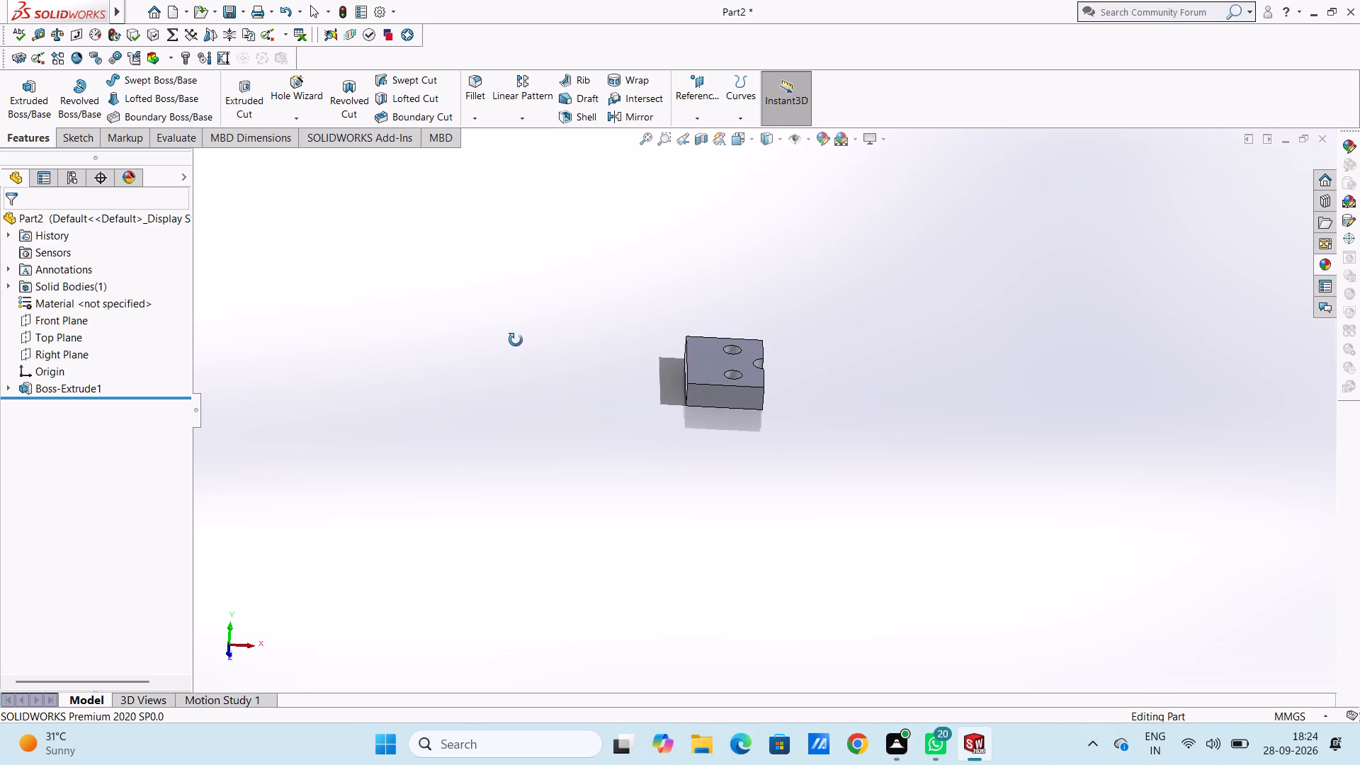
middle_click_drag(516, 340, 513, 375)
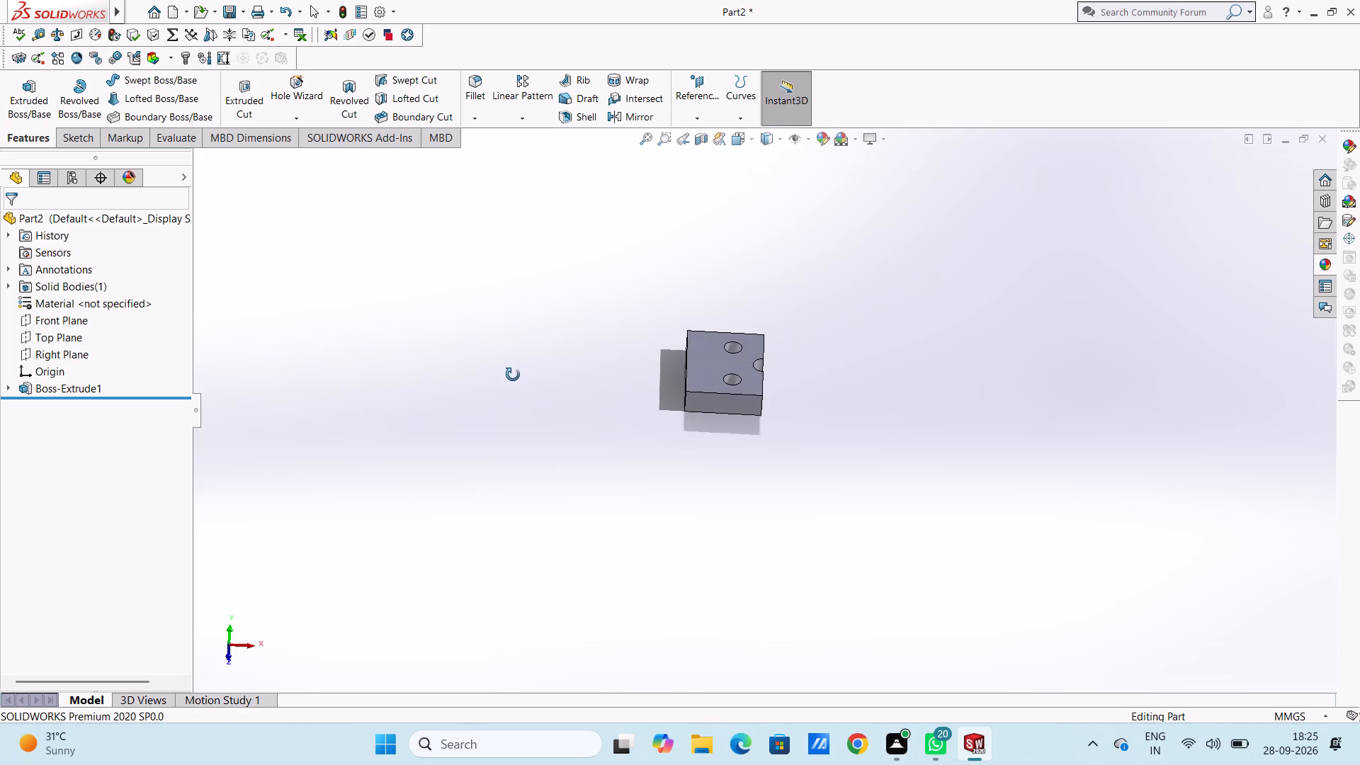
middle_click_drag(513, 375, 511, 399)
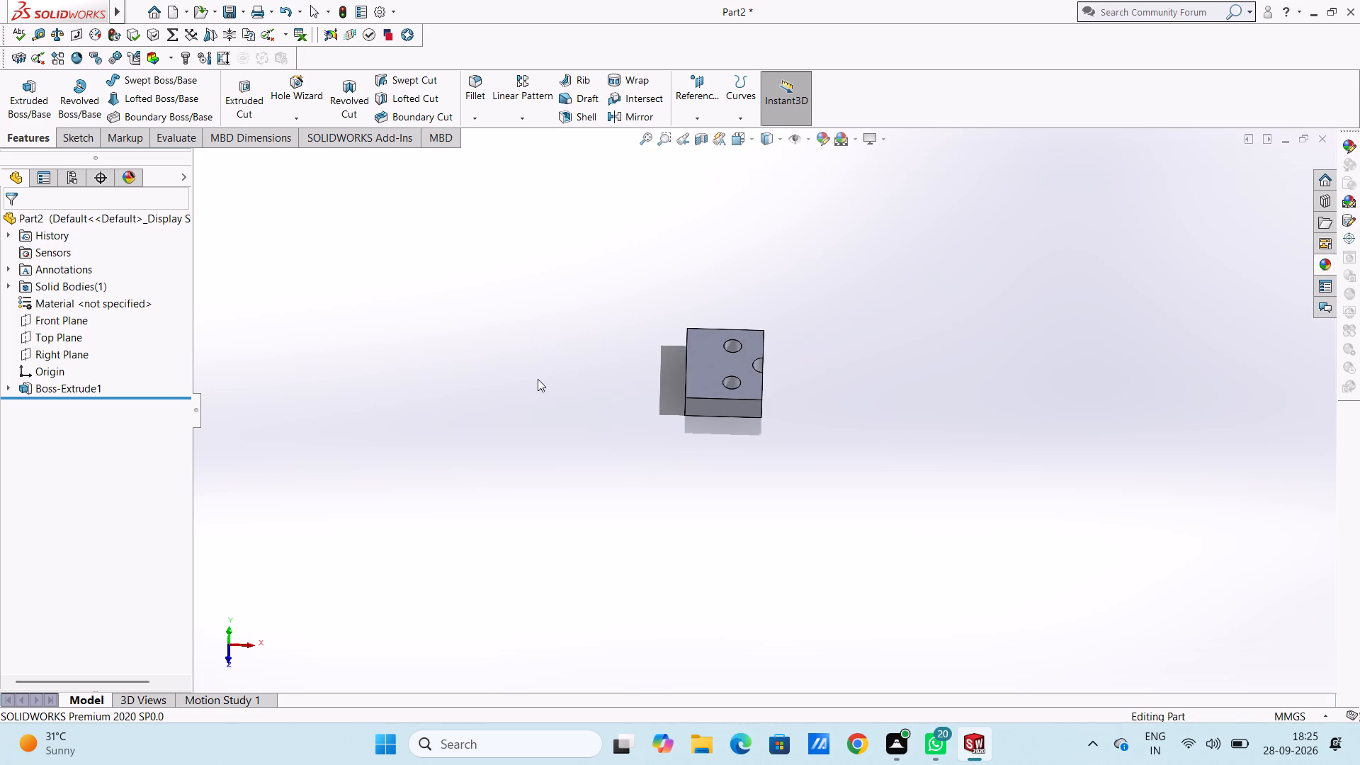
key("ctrl+y")
key("ctrl+5")
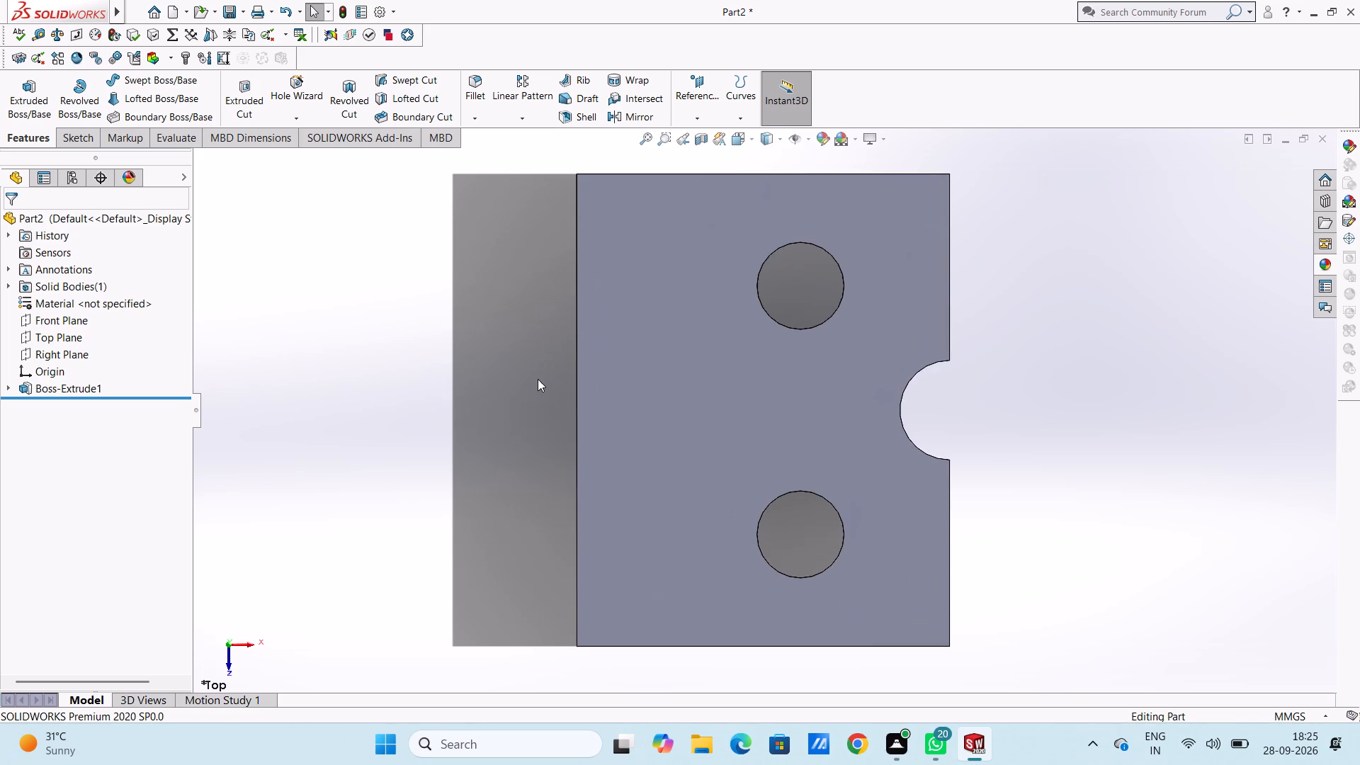
scroll(538, 379, "up", 6)
scroll(618, 373, "down", 2)
scroll(641, 376, "up", 3)
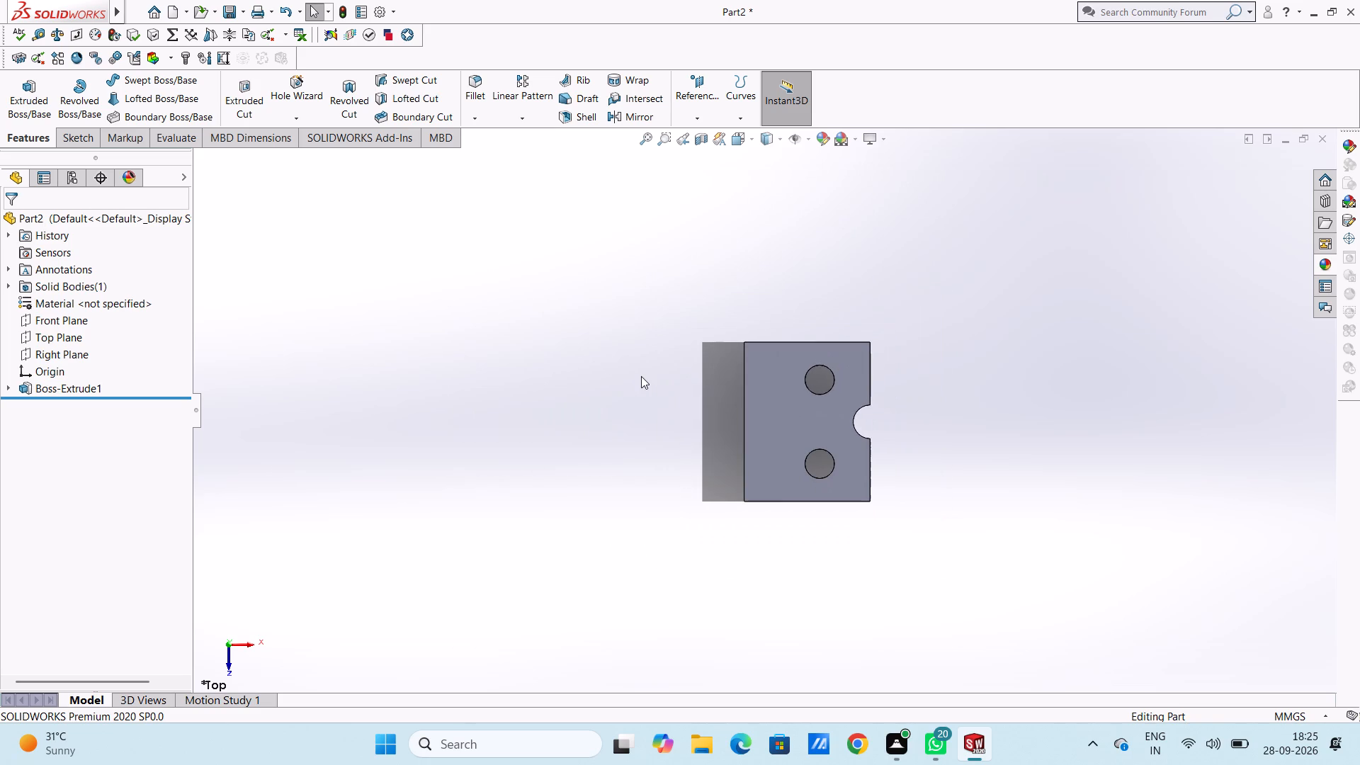
Start a sketch on the block's plain left face, opposite the notch, and draw a 38 by 10 mm corner rectangle matching its outline.
key("ctrl+1")
key("ctrl+4")
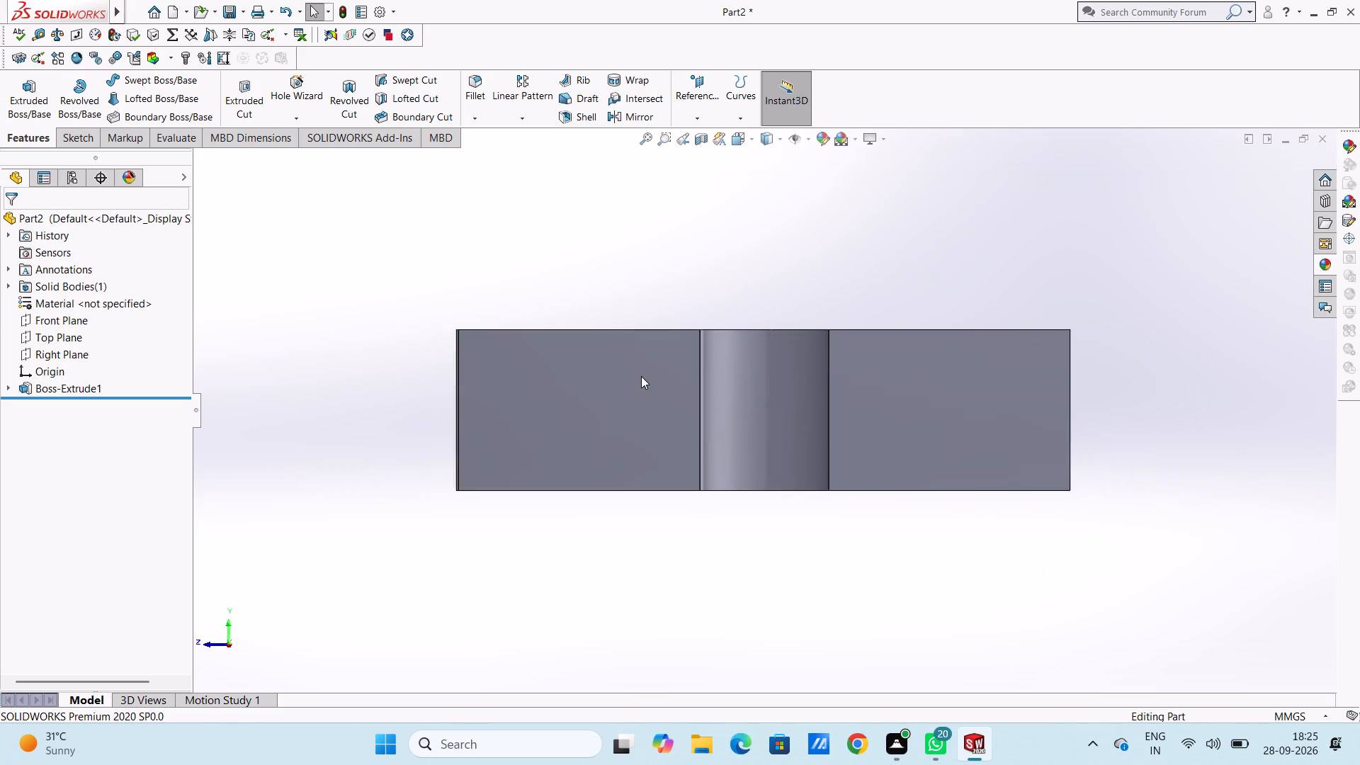
key("ctrl+3")
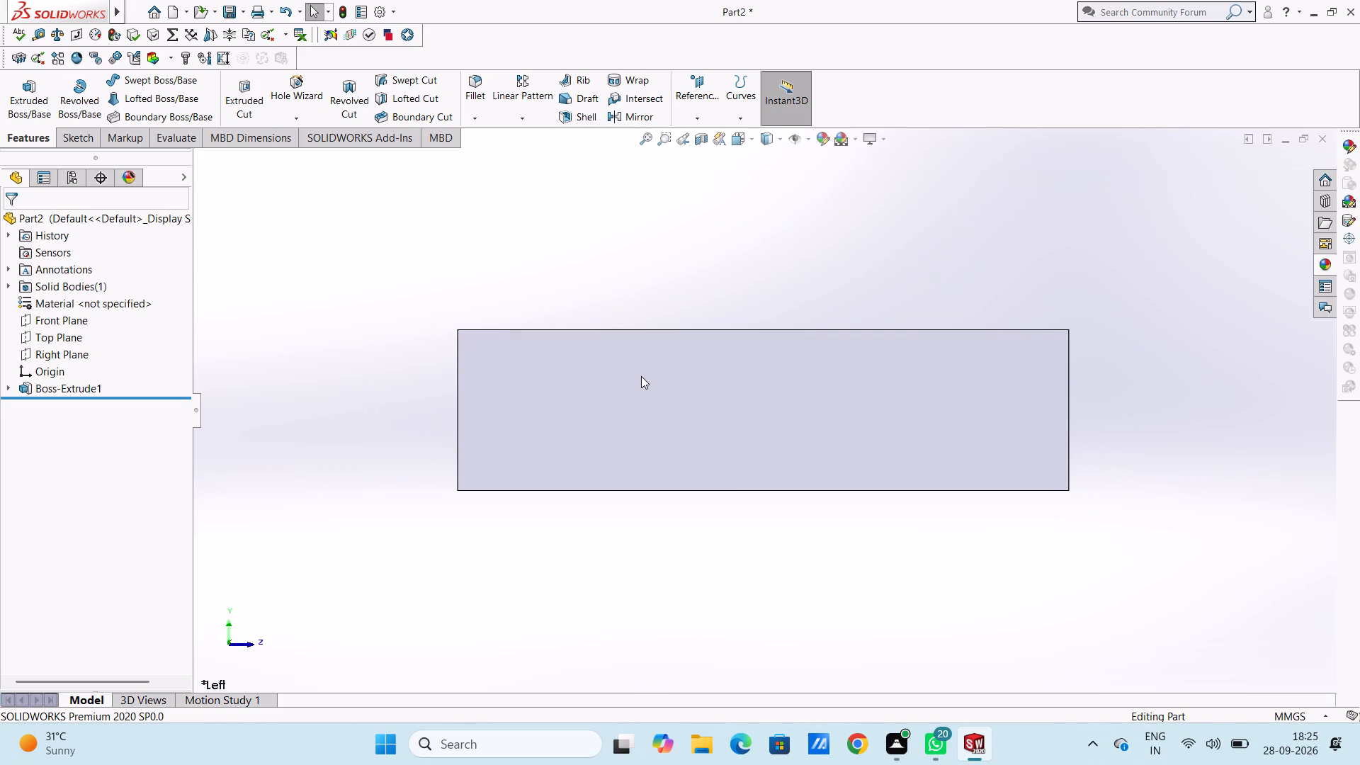
left_click(641, 376)
left_click(699, 339)
left_click(582, 274)
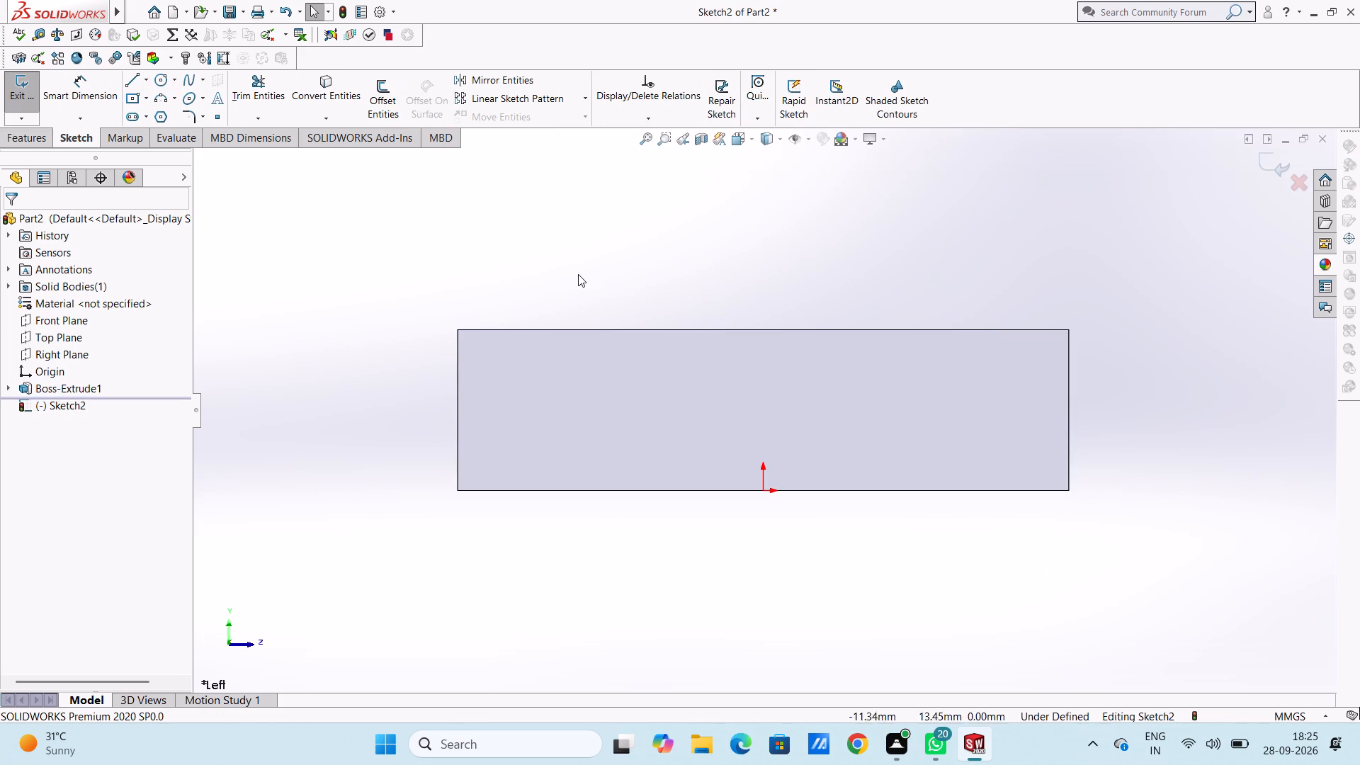
left_click(145, 96)
left_click(132, 115)
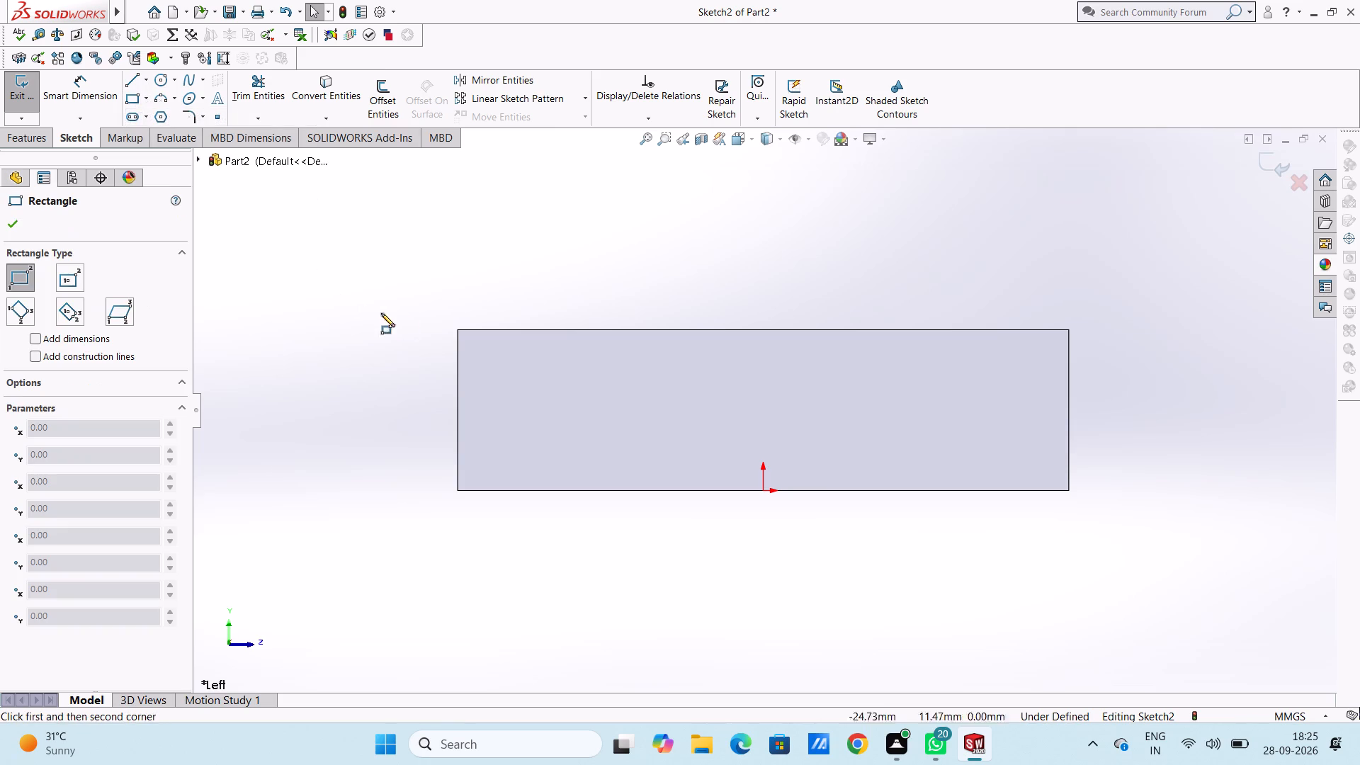
left_click(459, 331)
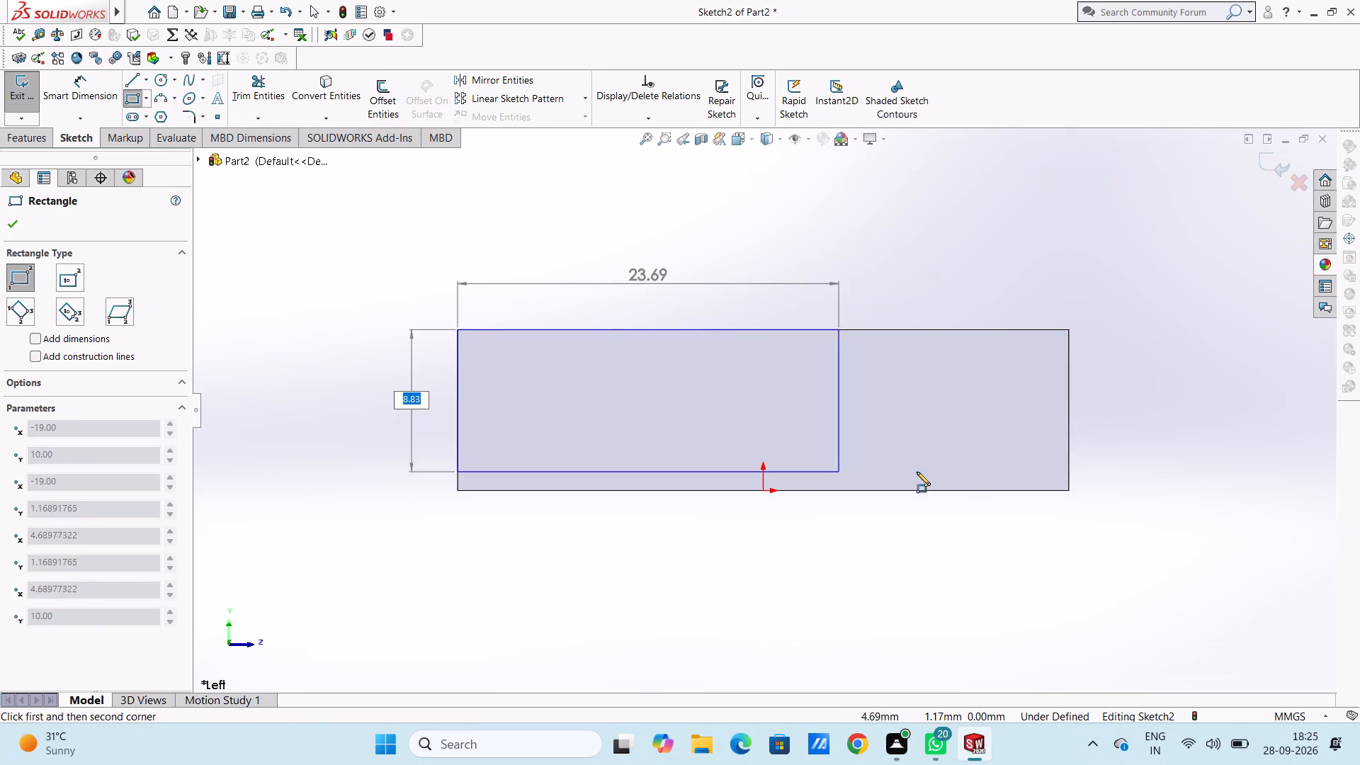
left_click(1070, 491)
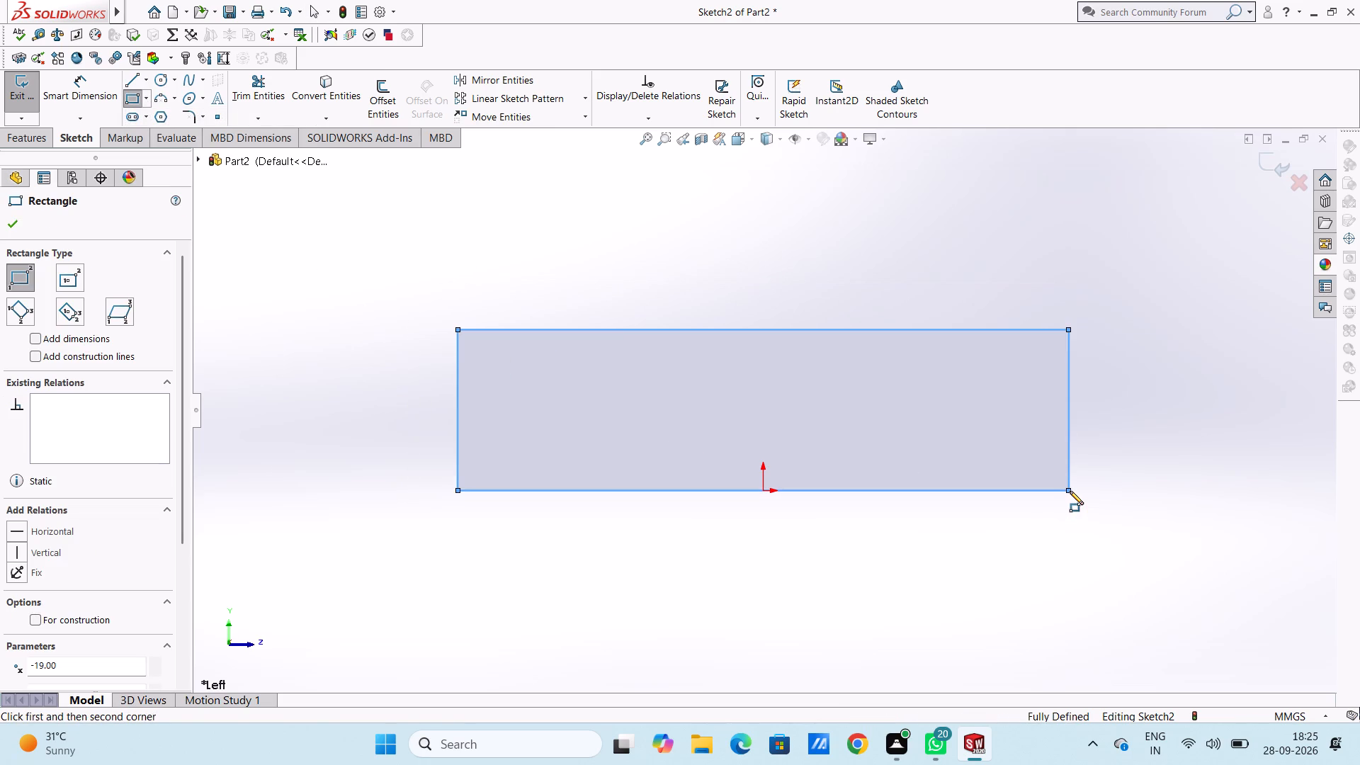
key("Escape")
key("Escape")
key("Escape")
scroll(1067, 492, "up", 3)
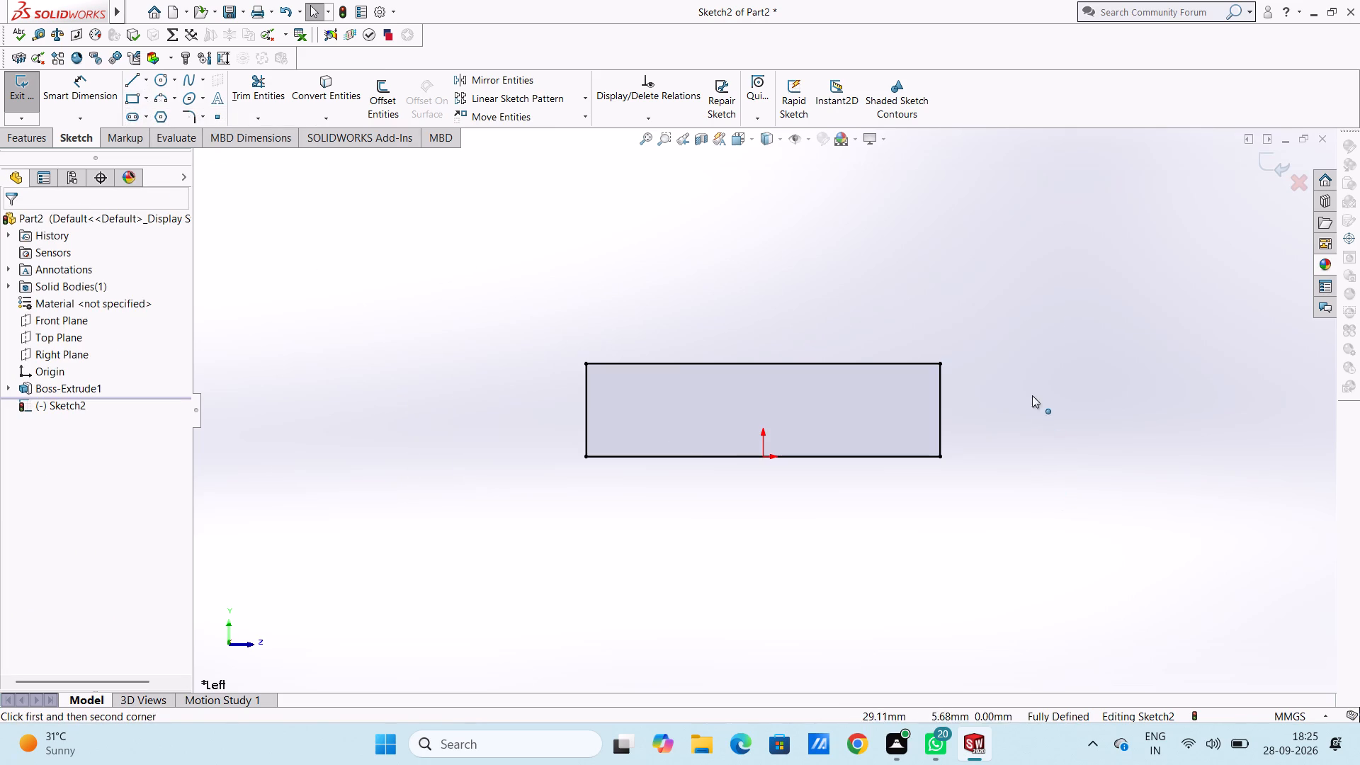
middle_click_drag(958, 364, 890, 410)
scroll(858, 424, "up", 1)
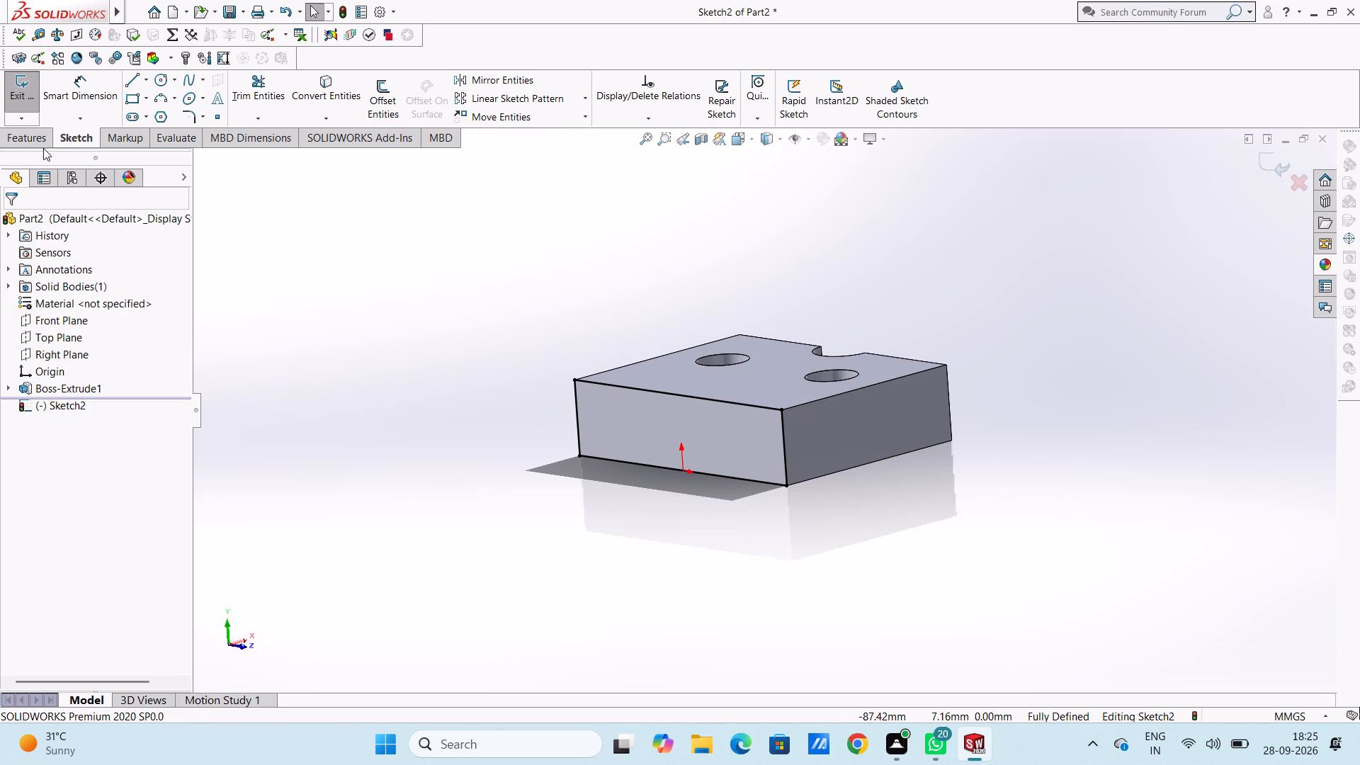
Extrude the 38 by 10 mm rectangle outward from the block's plain left face as a merged boss, Blind, 10 mm deep.
left_click(41, 139)
left_click(31, 96)
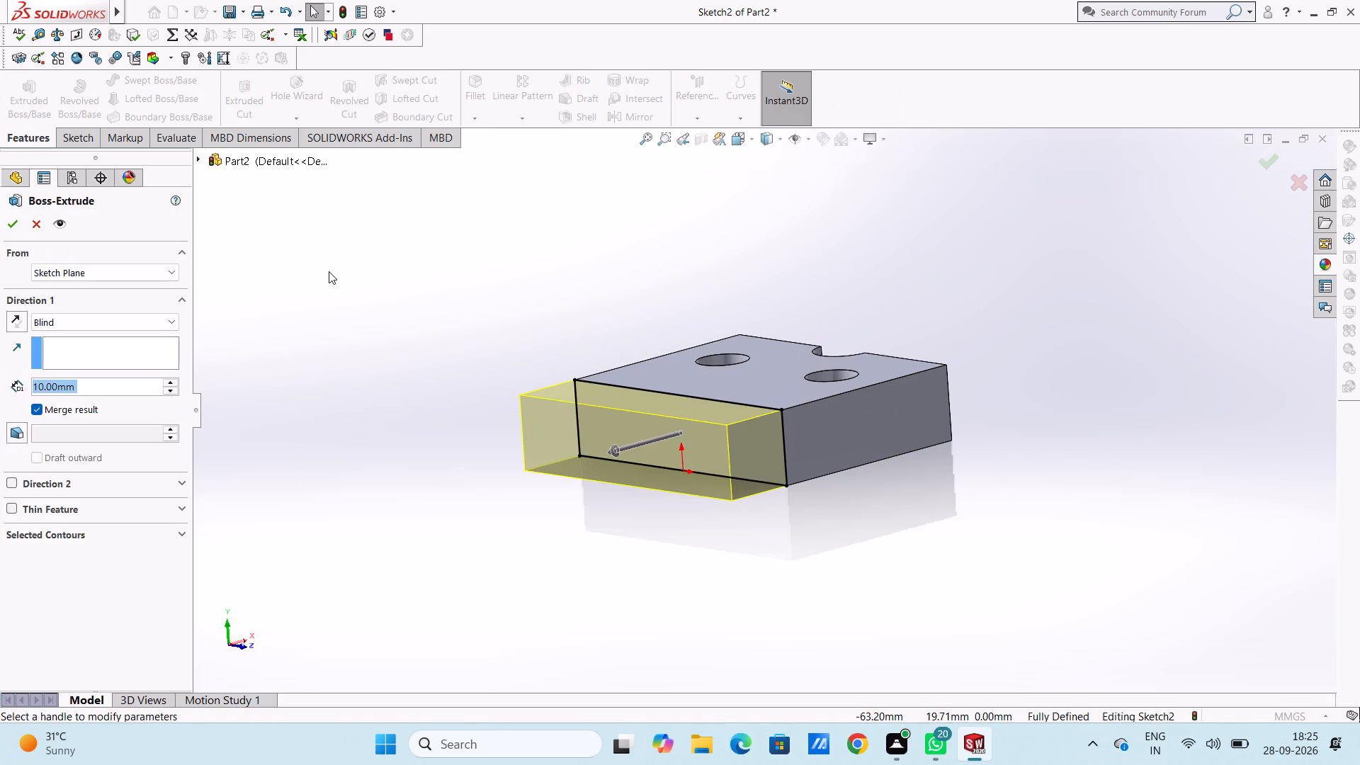
left_click(13, 222)
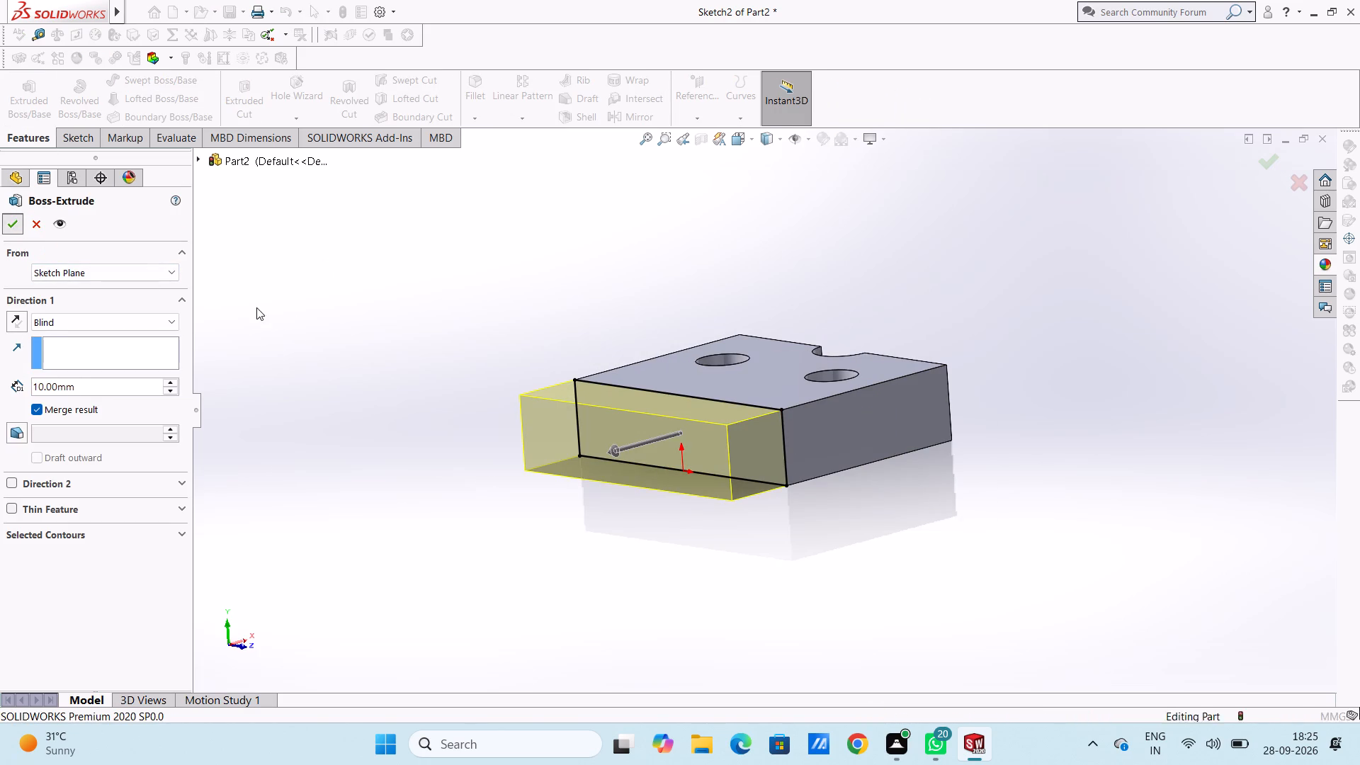
left_click(324, 322)
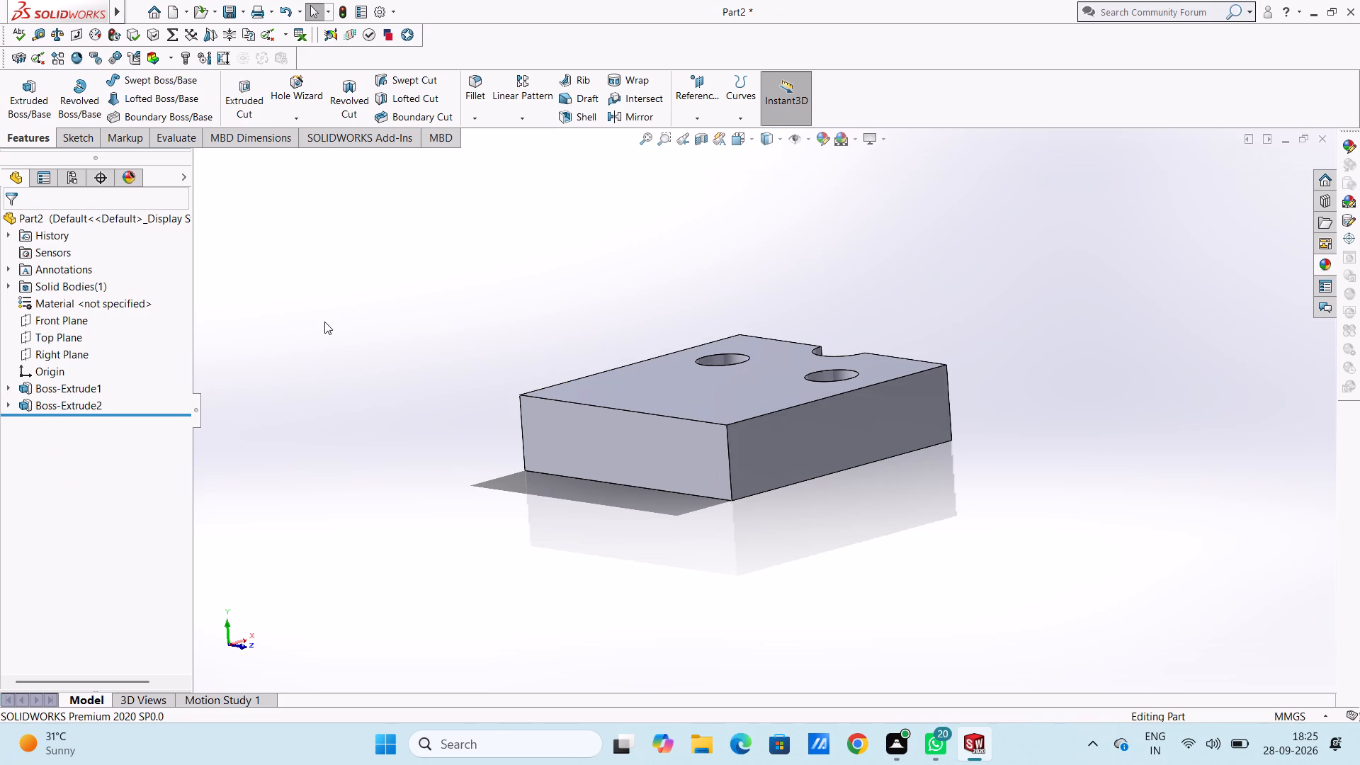
Start a sketch on the block's front face and draw a circle of radius 15 mm centred at mid-height near its left end.
key("ctrl+5")
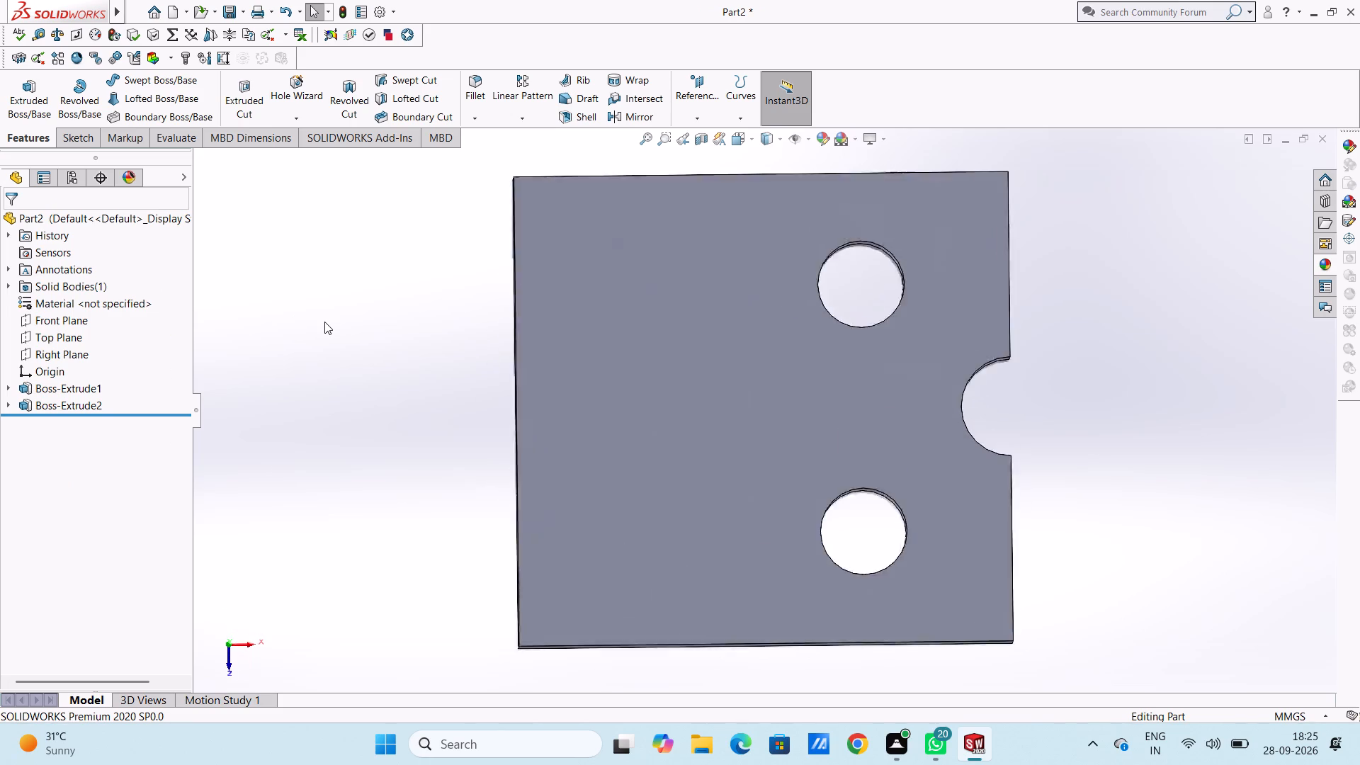
key("ctrl+1")
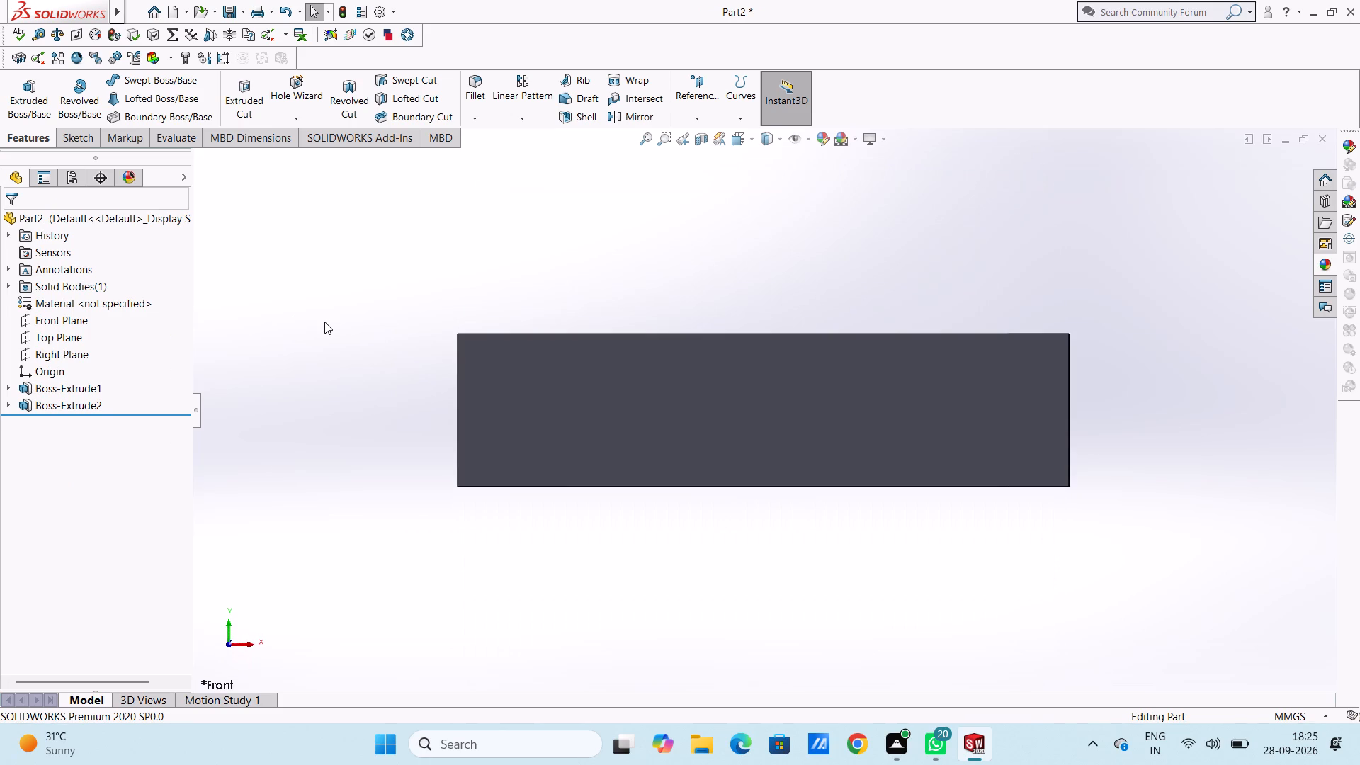
scroll(324, 322, "up", 3)
scroll(550, 450, "up", 3)
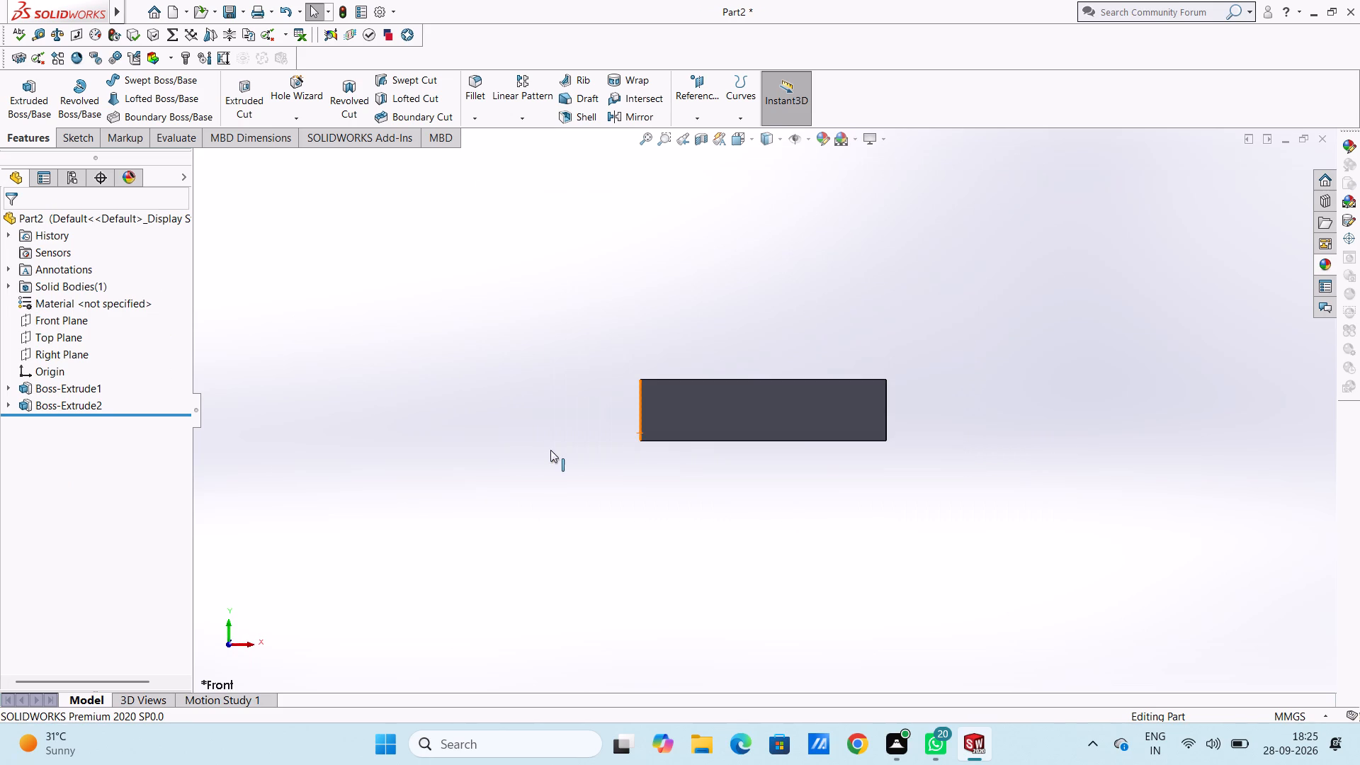
left_click(675, 420)
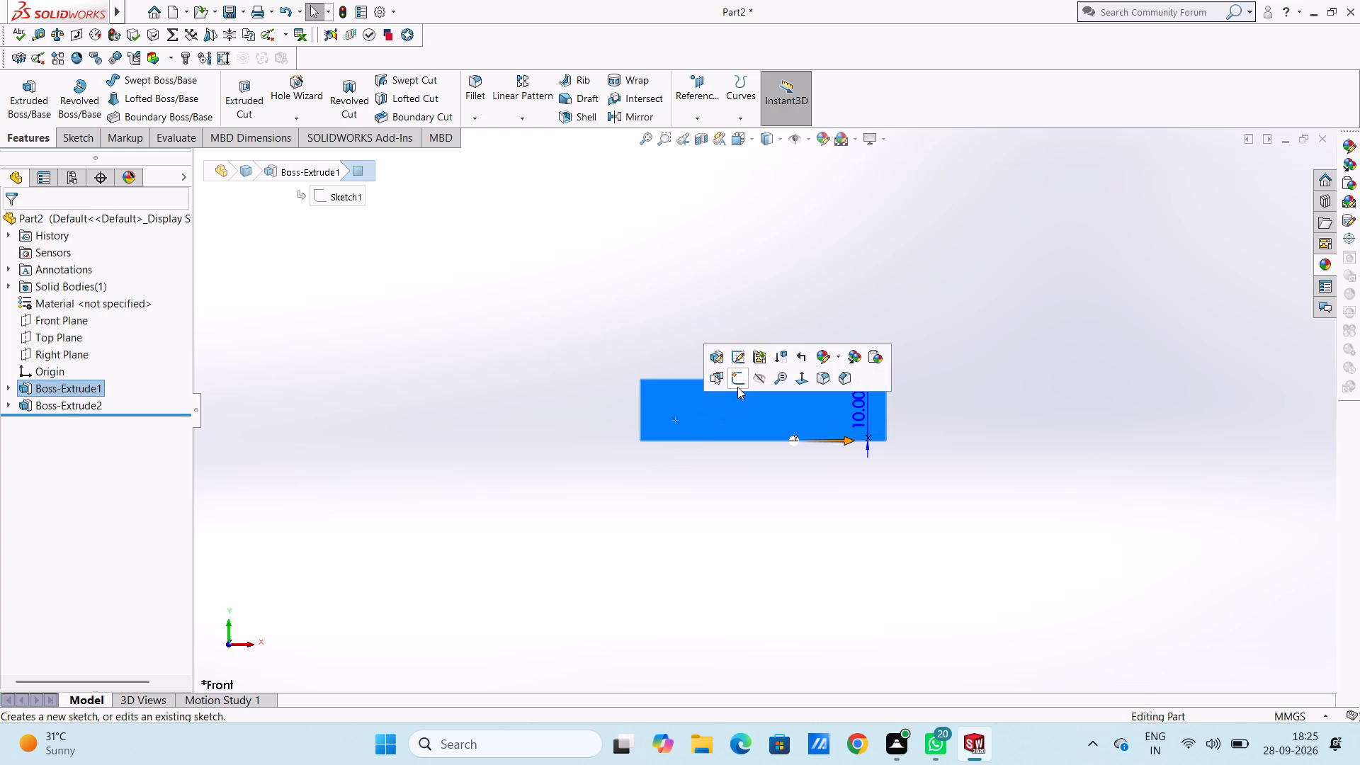
left_click(737, 387)
left_click(597, 382)
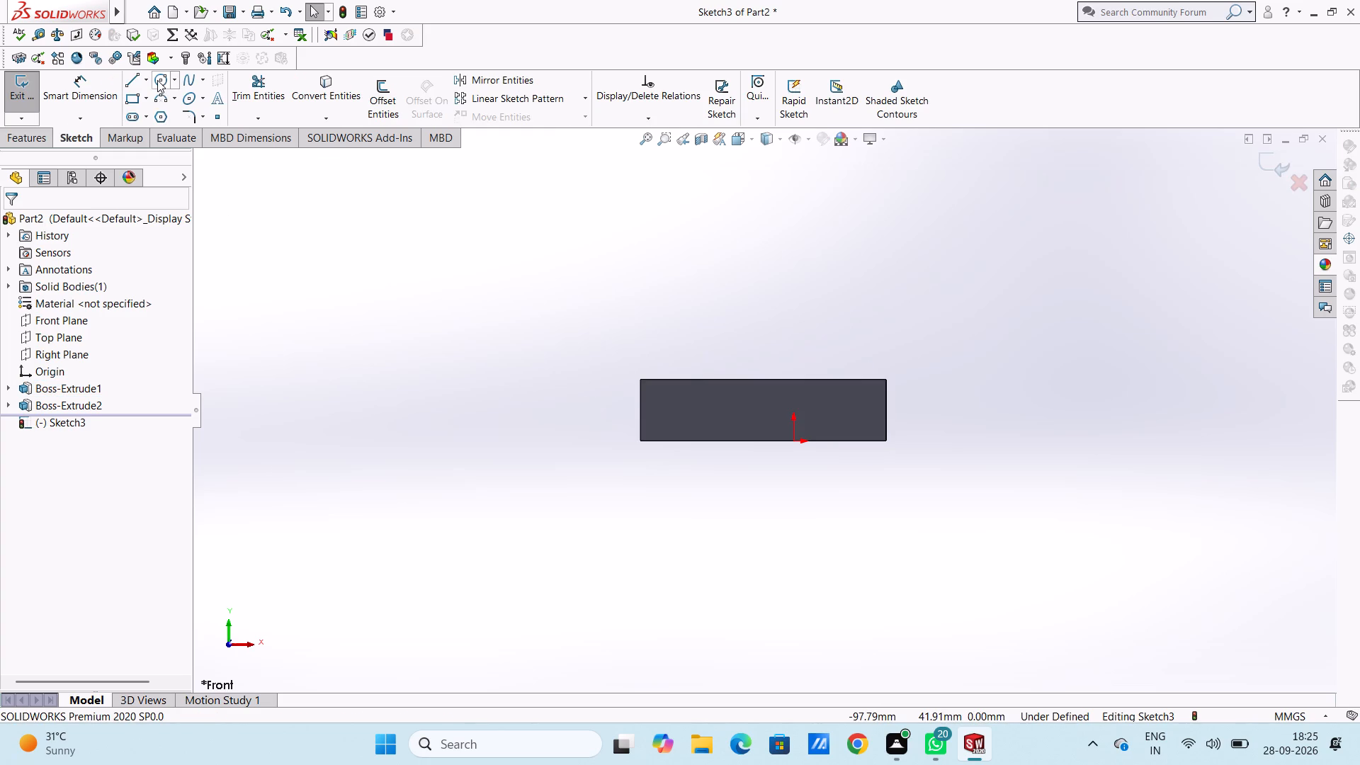
left_click(157, 80)
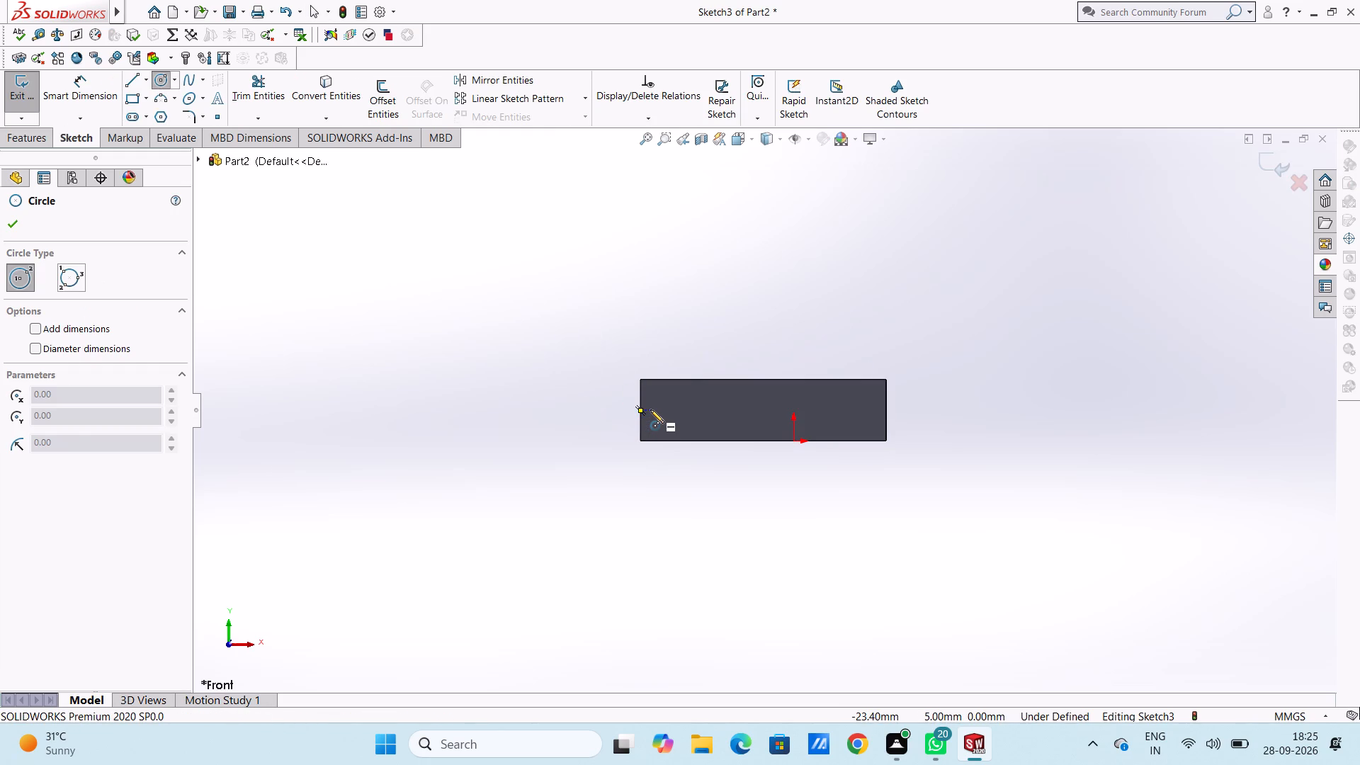
left_click(650, 411)
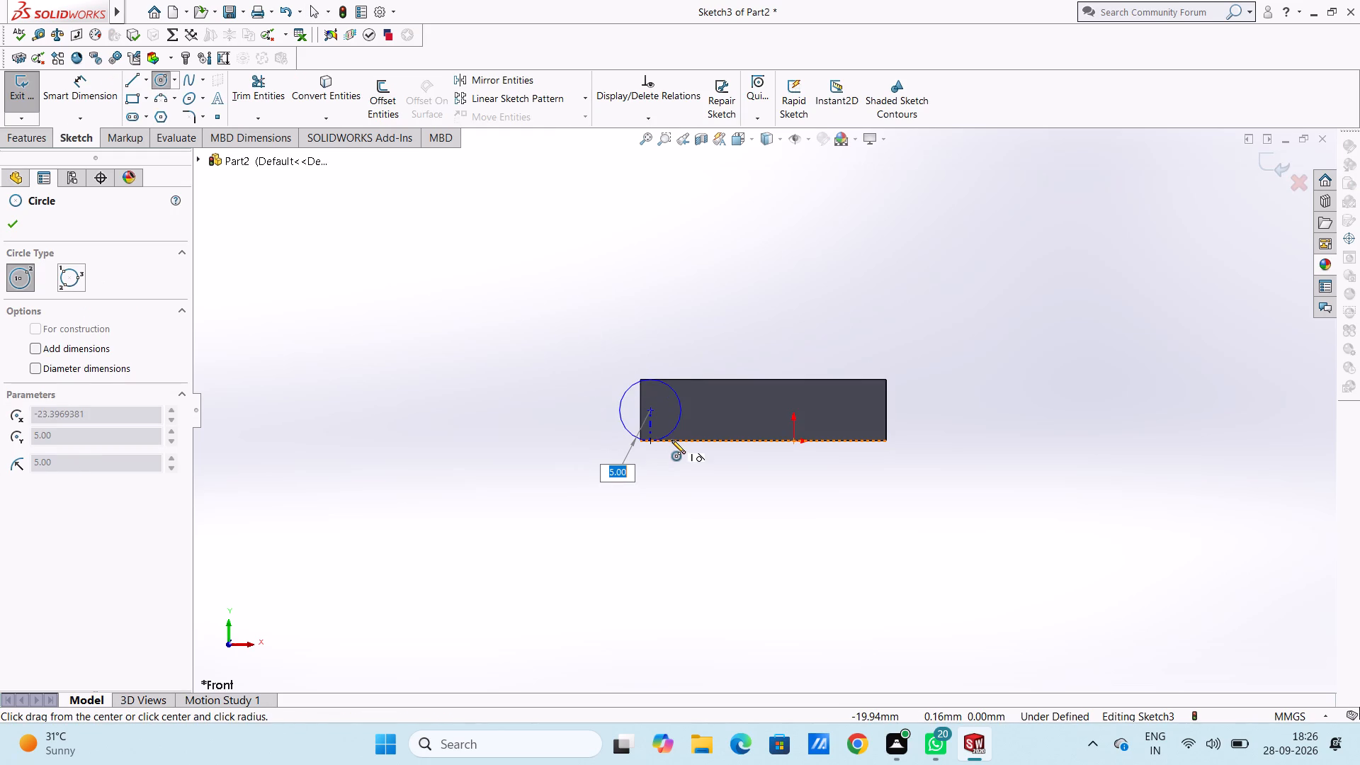
type("15")
key("Return")
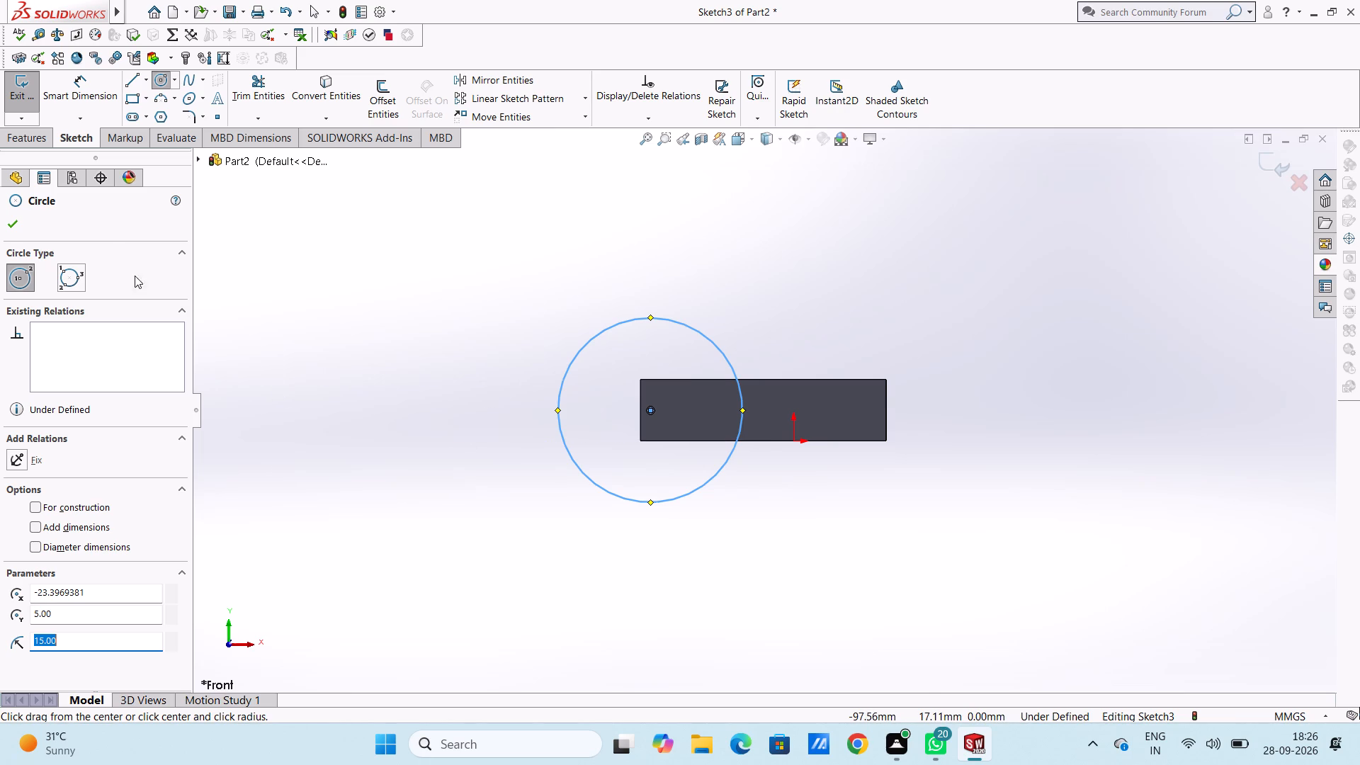
left_click(11, 220)
Dimension the circle's diameter as 30 mm.
left_click(88, 92)
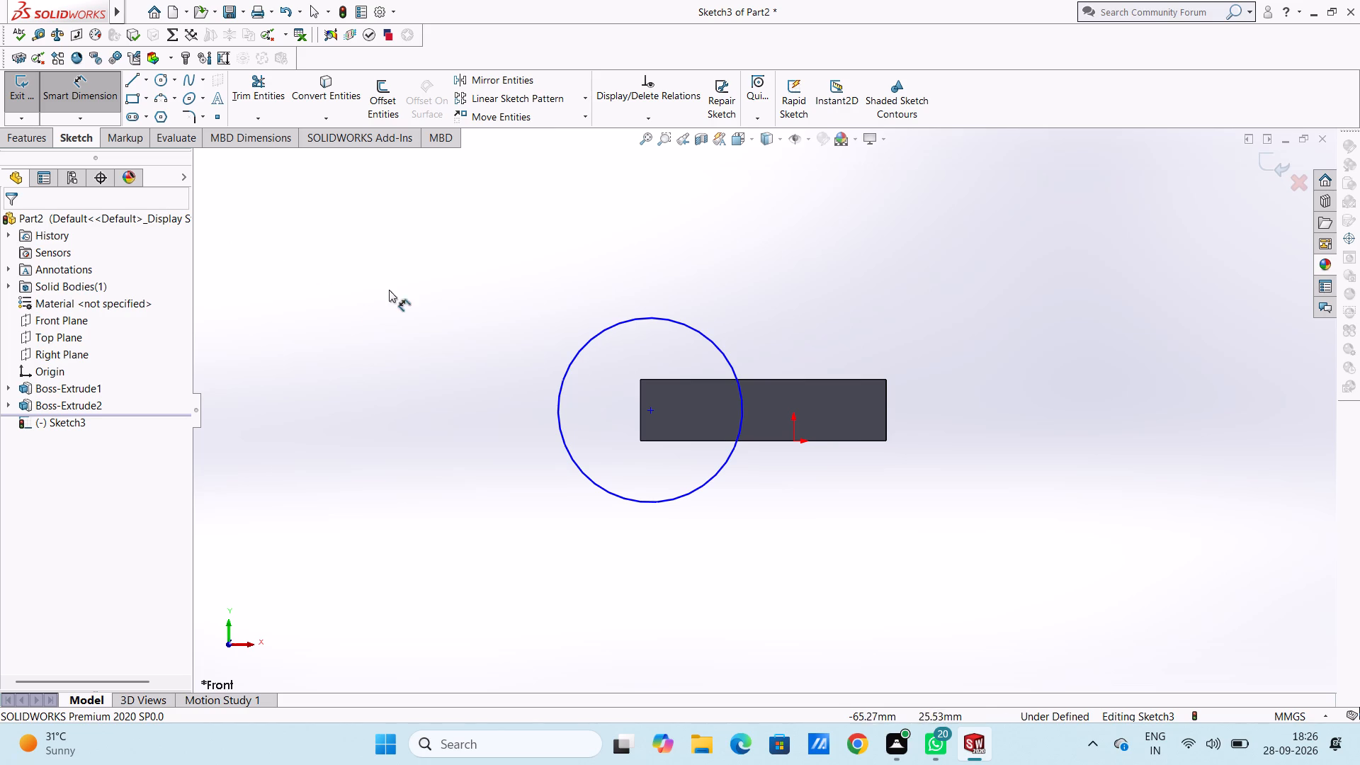
left_click(565, 369)
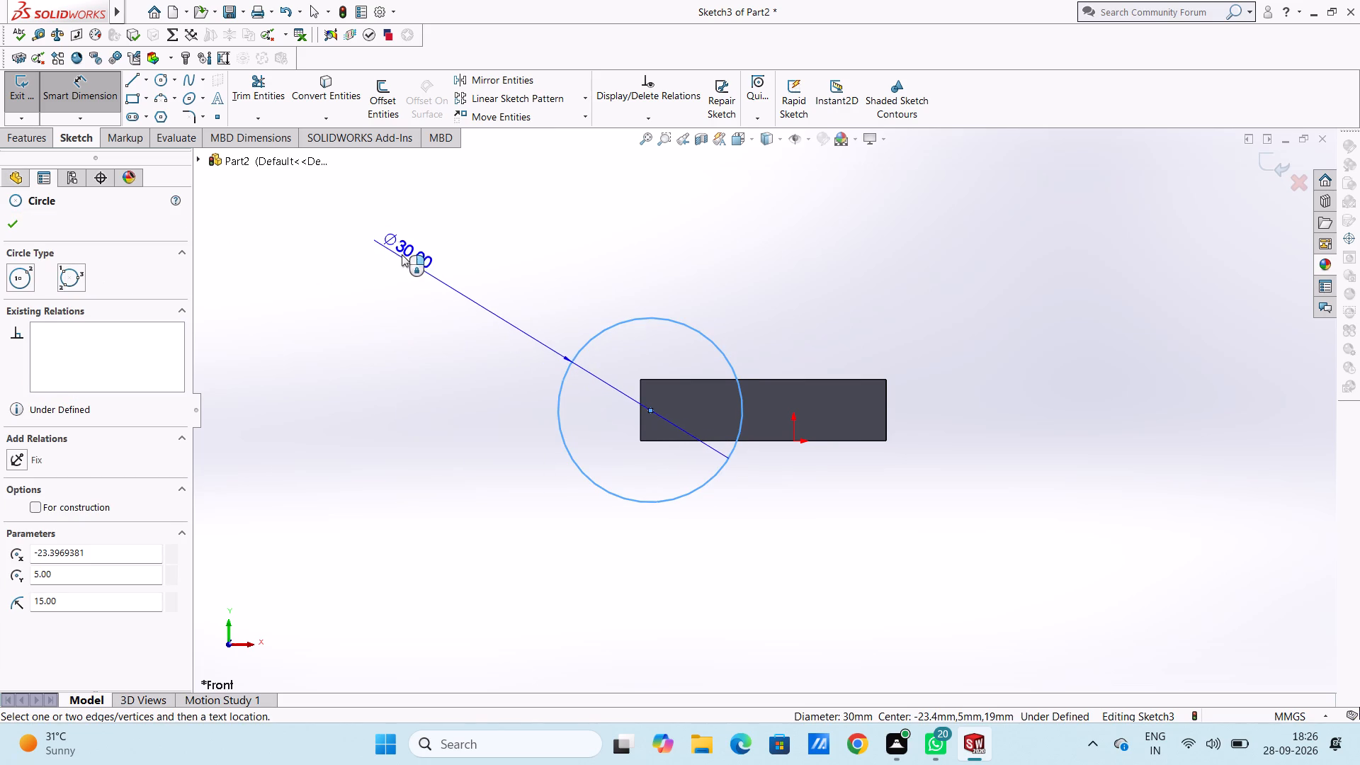
left_click(402, 244)
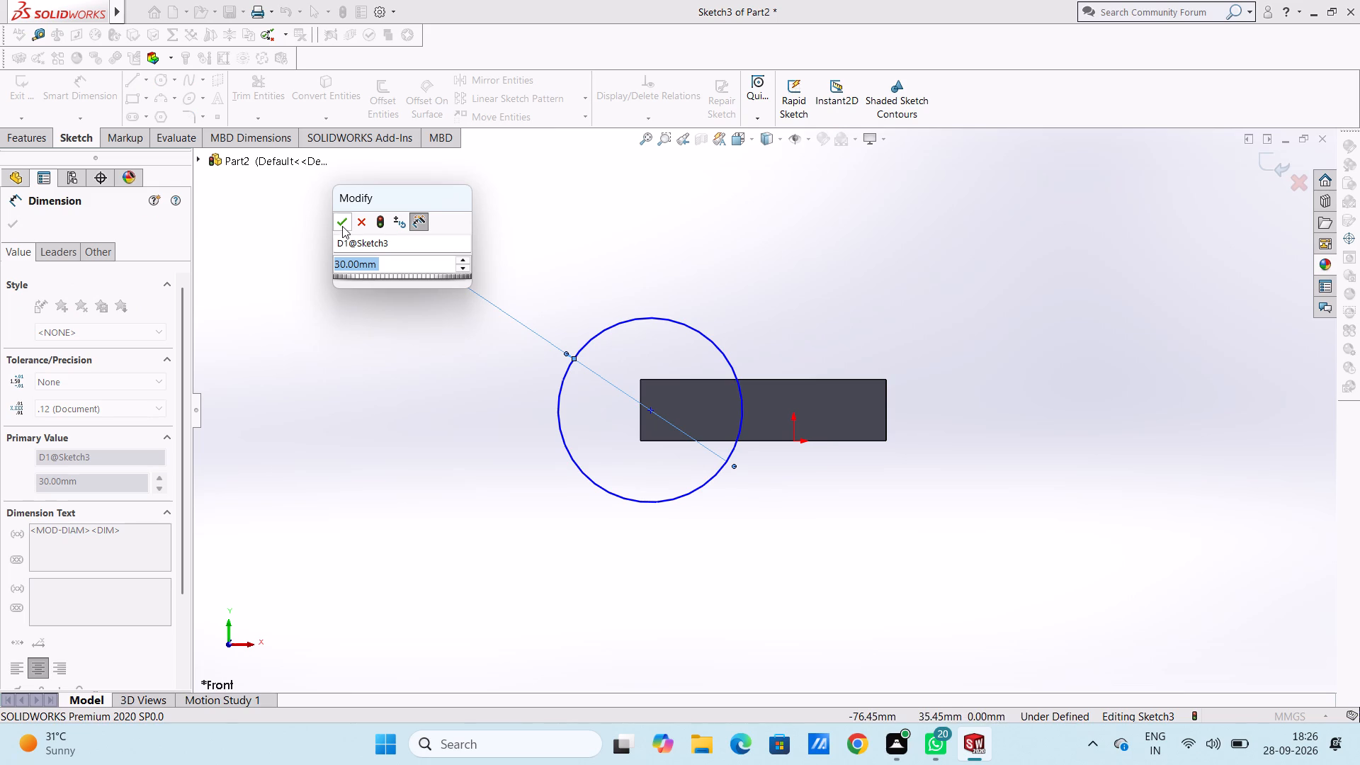
left_click(342, 226)
left_click(340, 316)
scroll(341, 321, "up", 3)
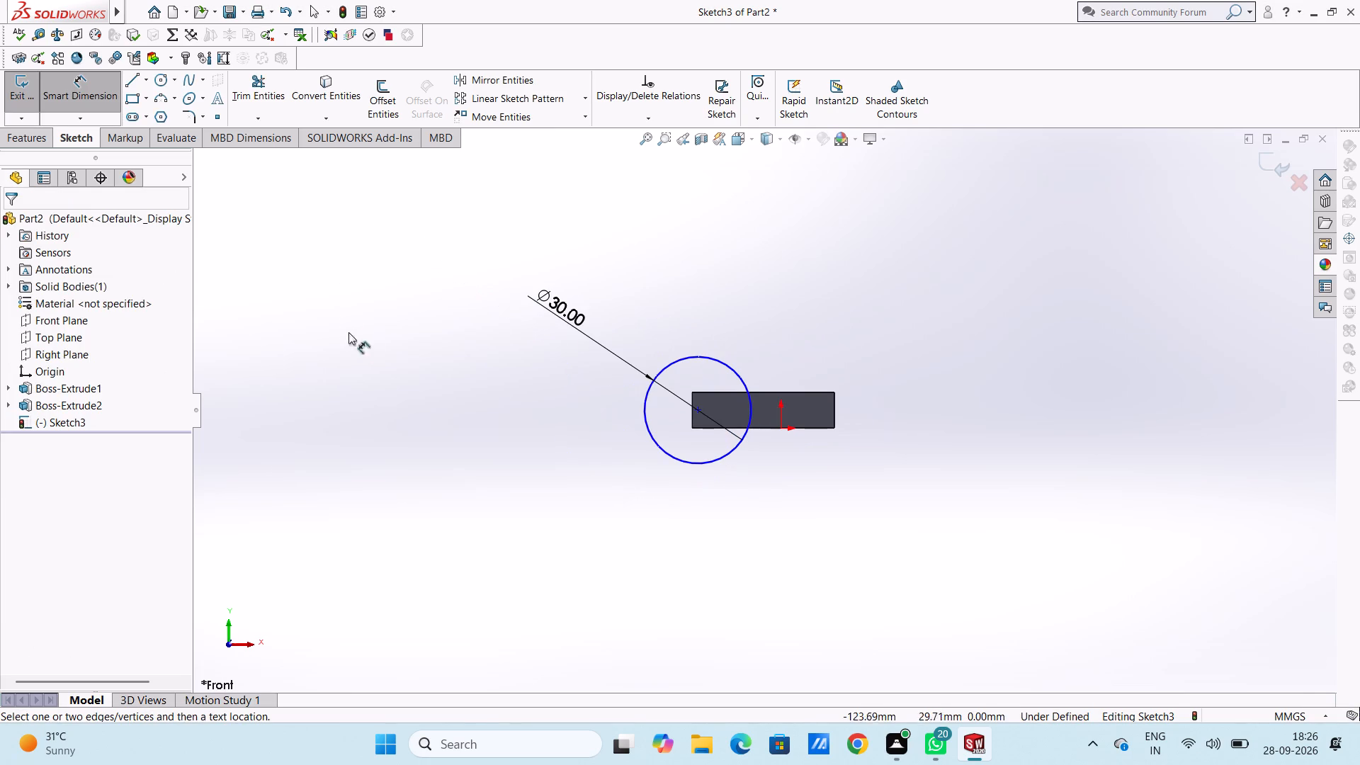
left_click(420, 370)
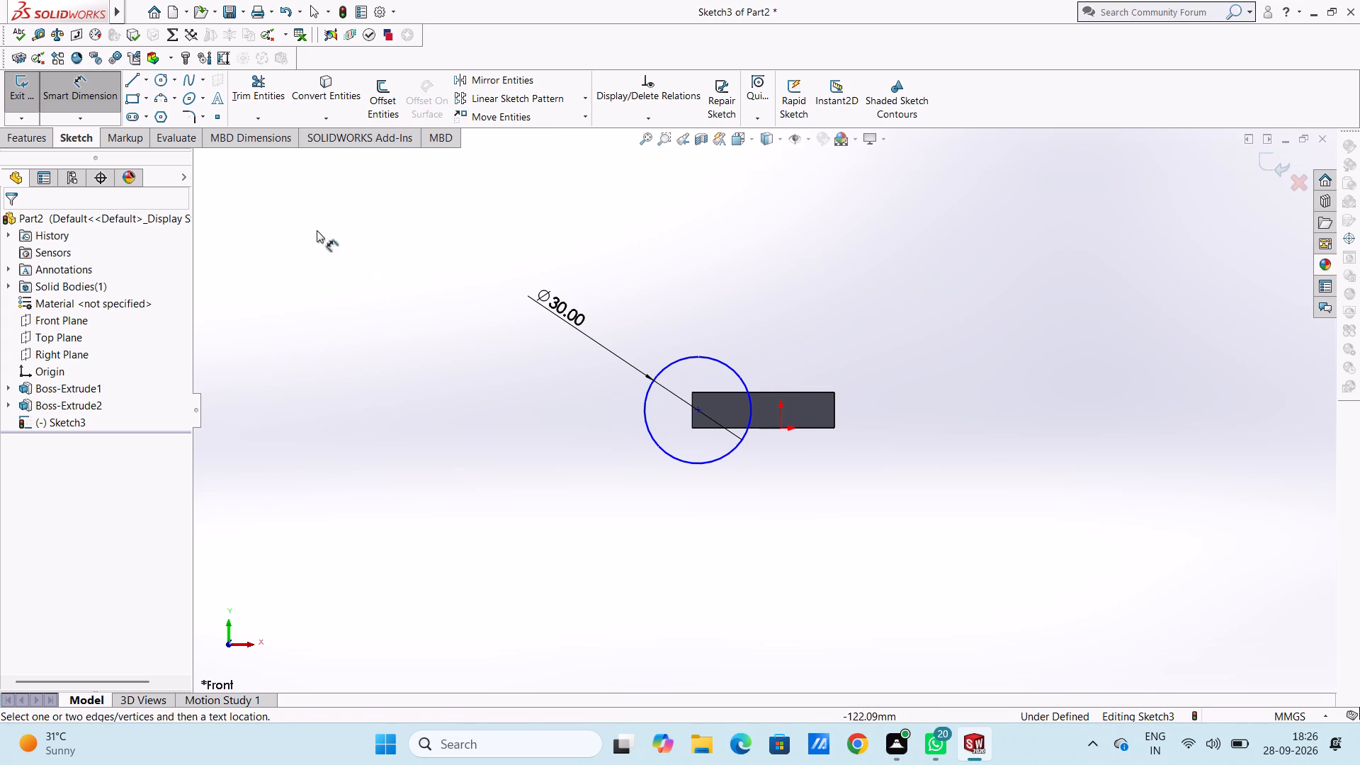
Draw a second circle of radius 6 mm, concentric with the 30 mm circle.
left_click(163, 76)
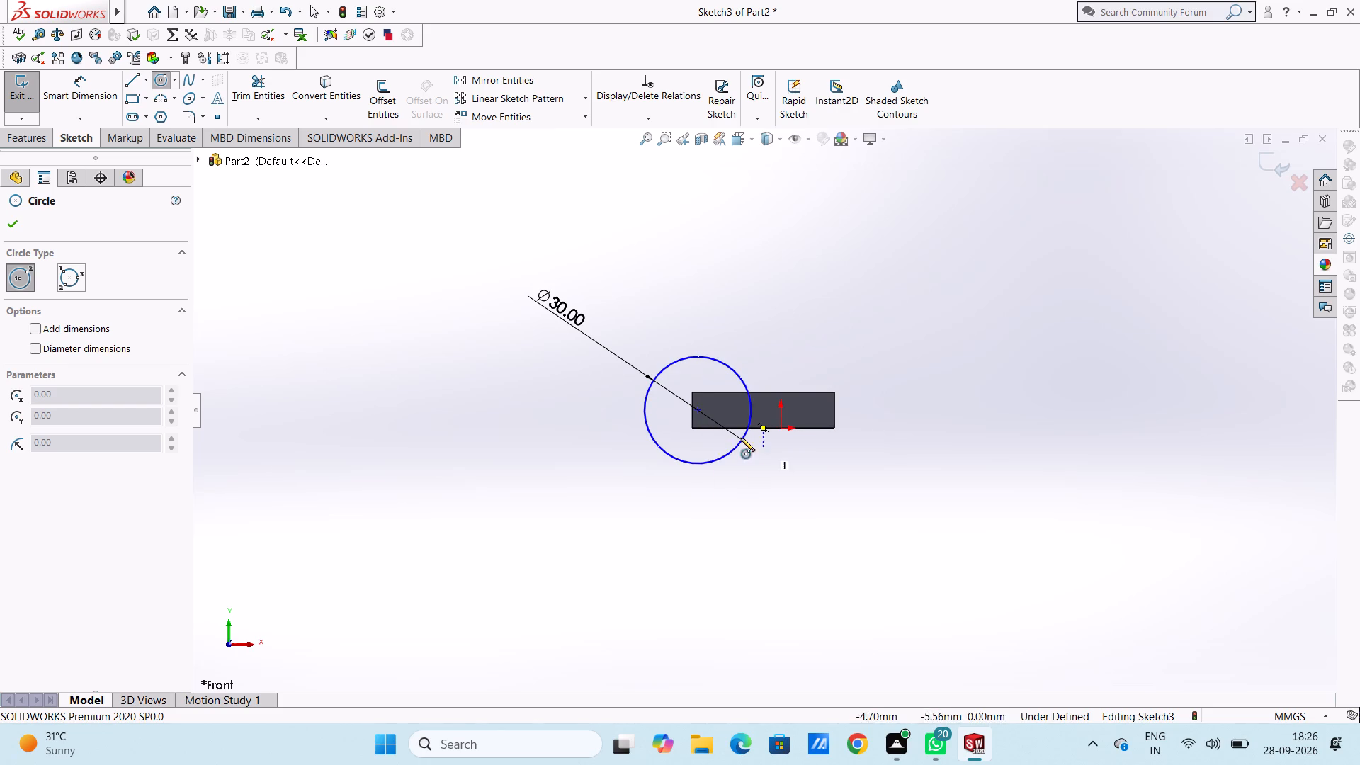
scroll(706, 433, "down", 5)
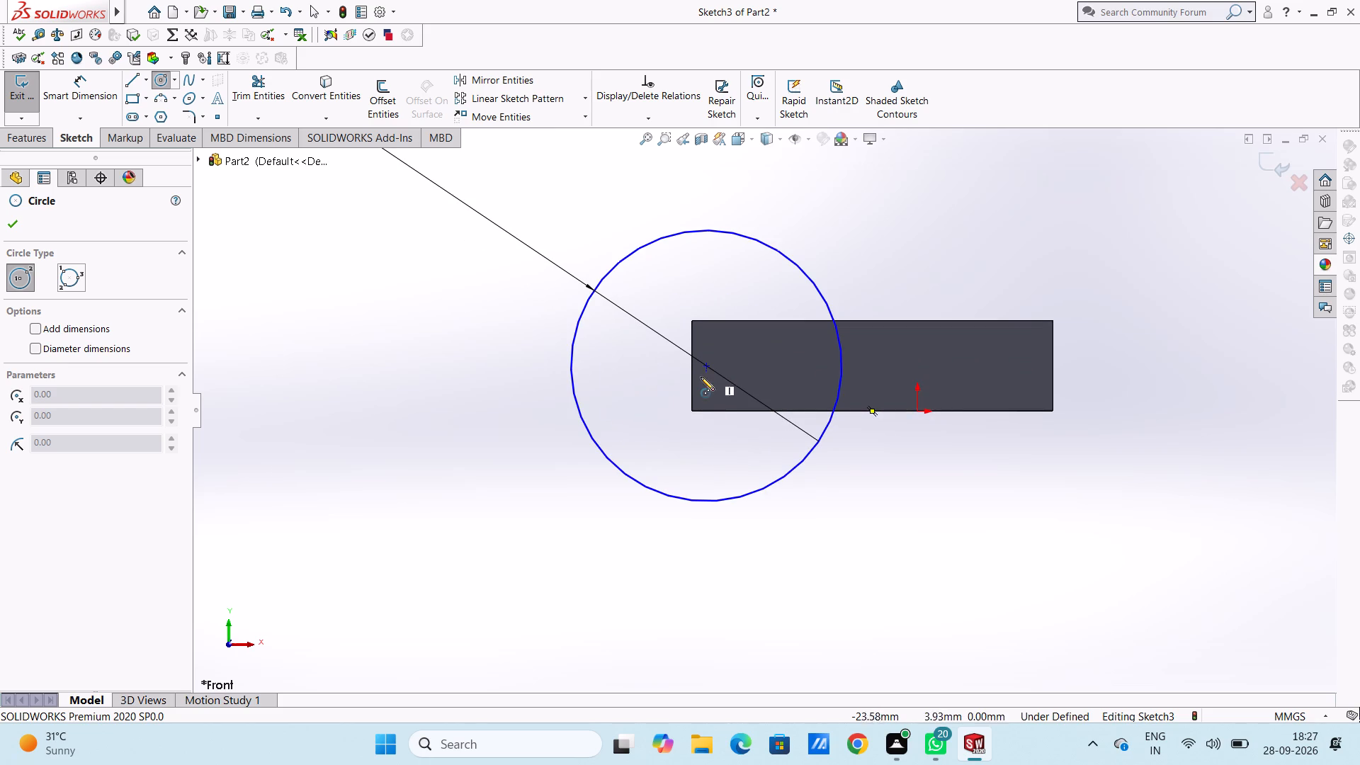
left_click(705, 368)
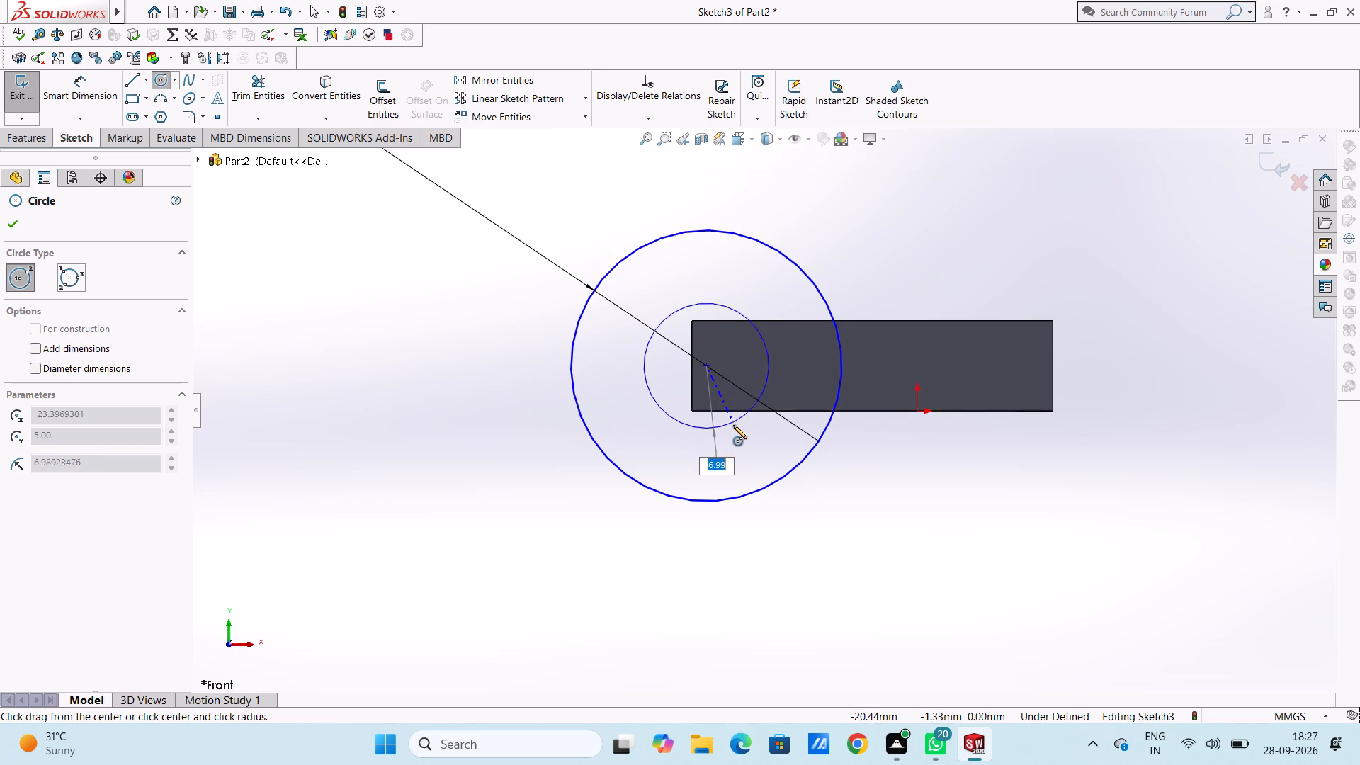
key("6")
key("Return")
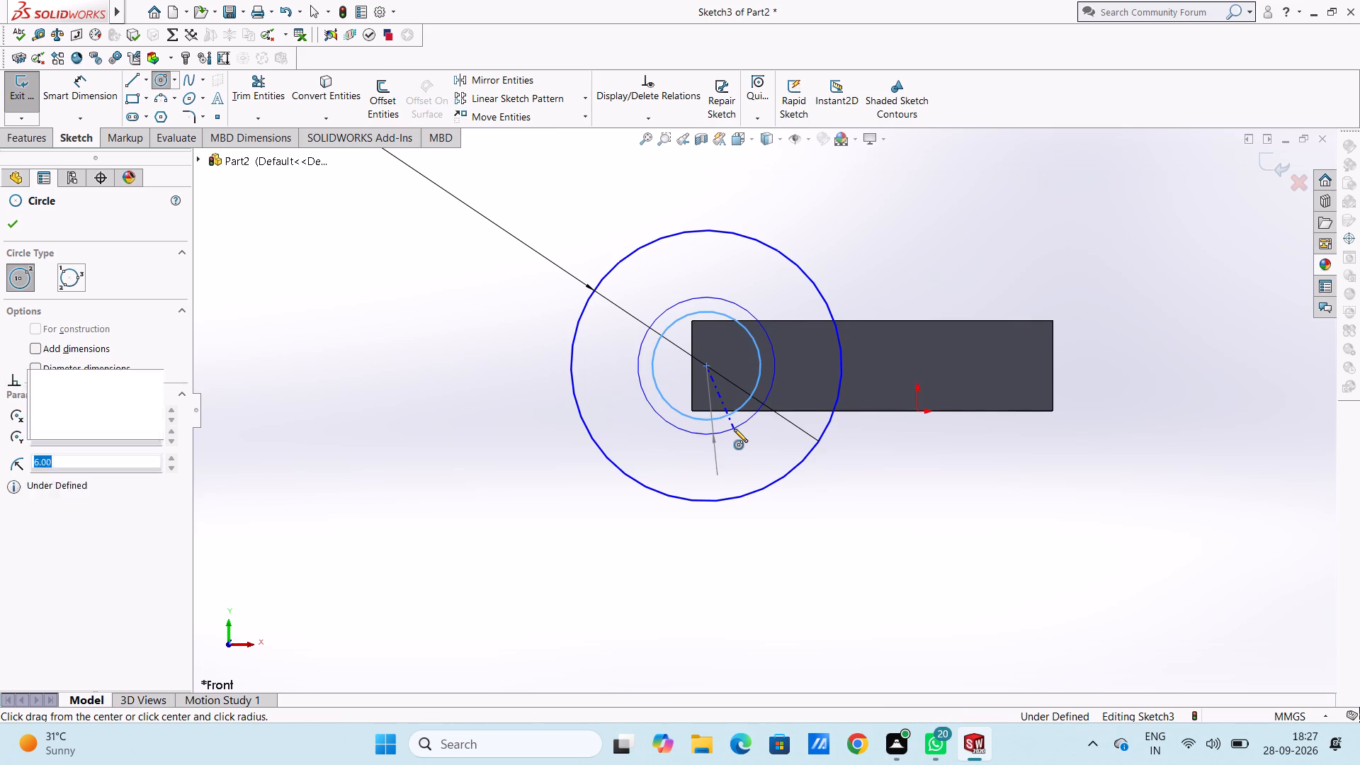
scroll(734, 429, "up", 4)
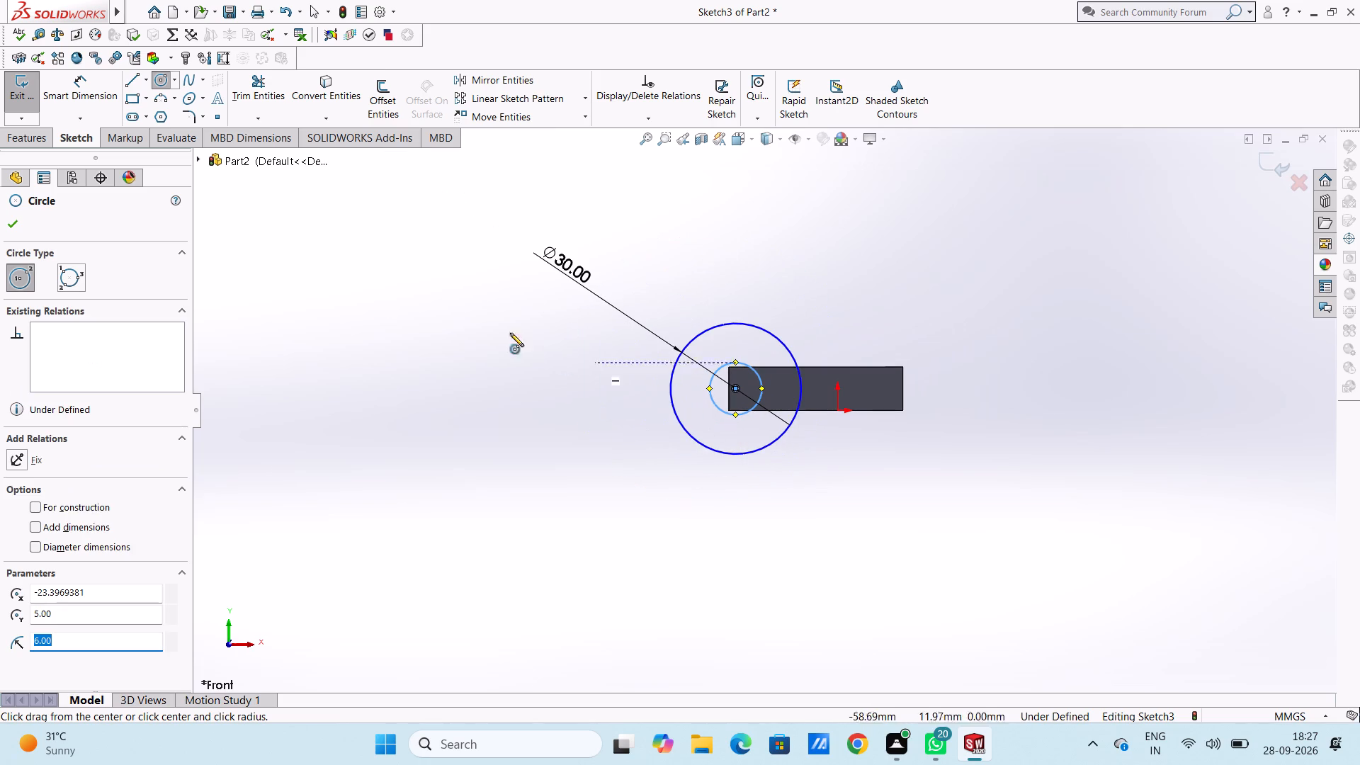
left_click(15, 229)
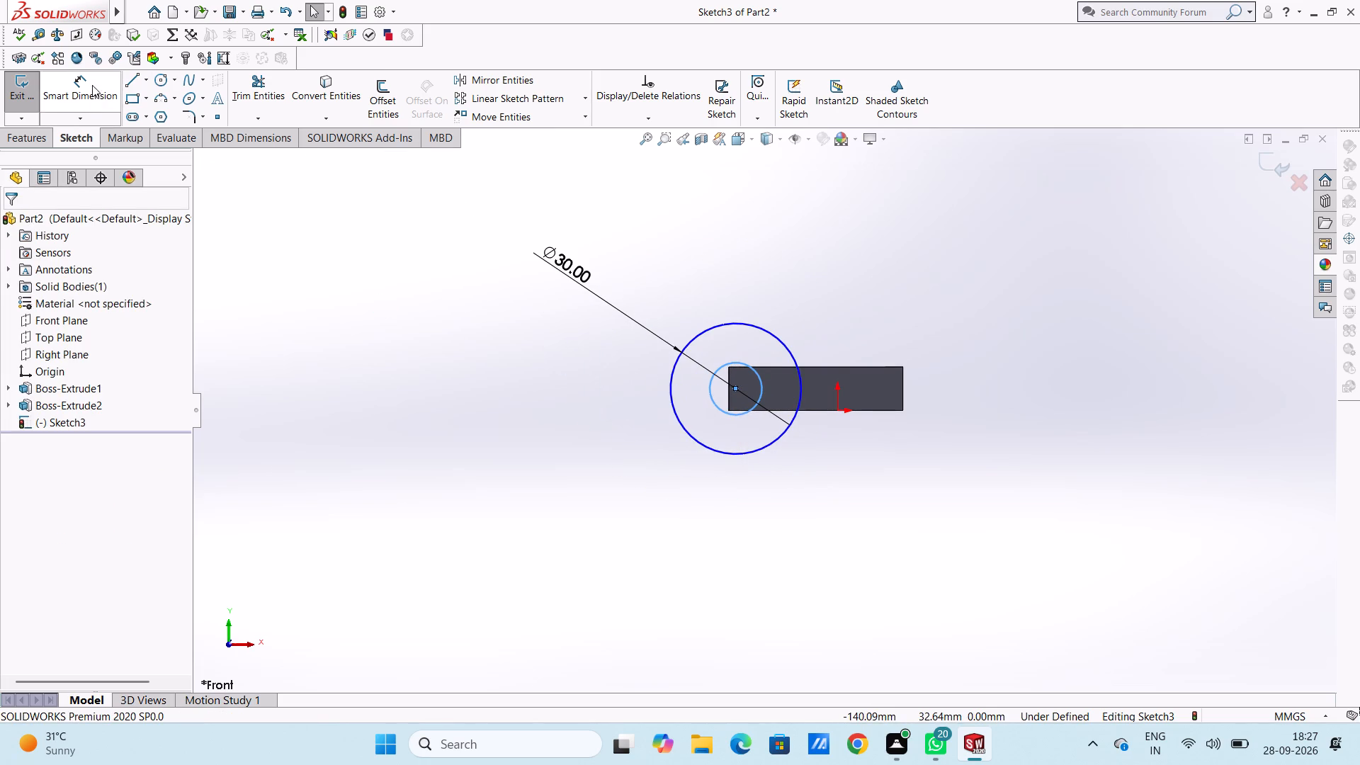
Add a 12 mm diameter dimension to the inner circle.
left_click(92, 85)
left_click(727, 416)
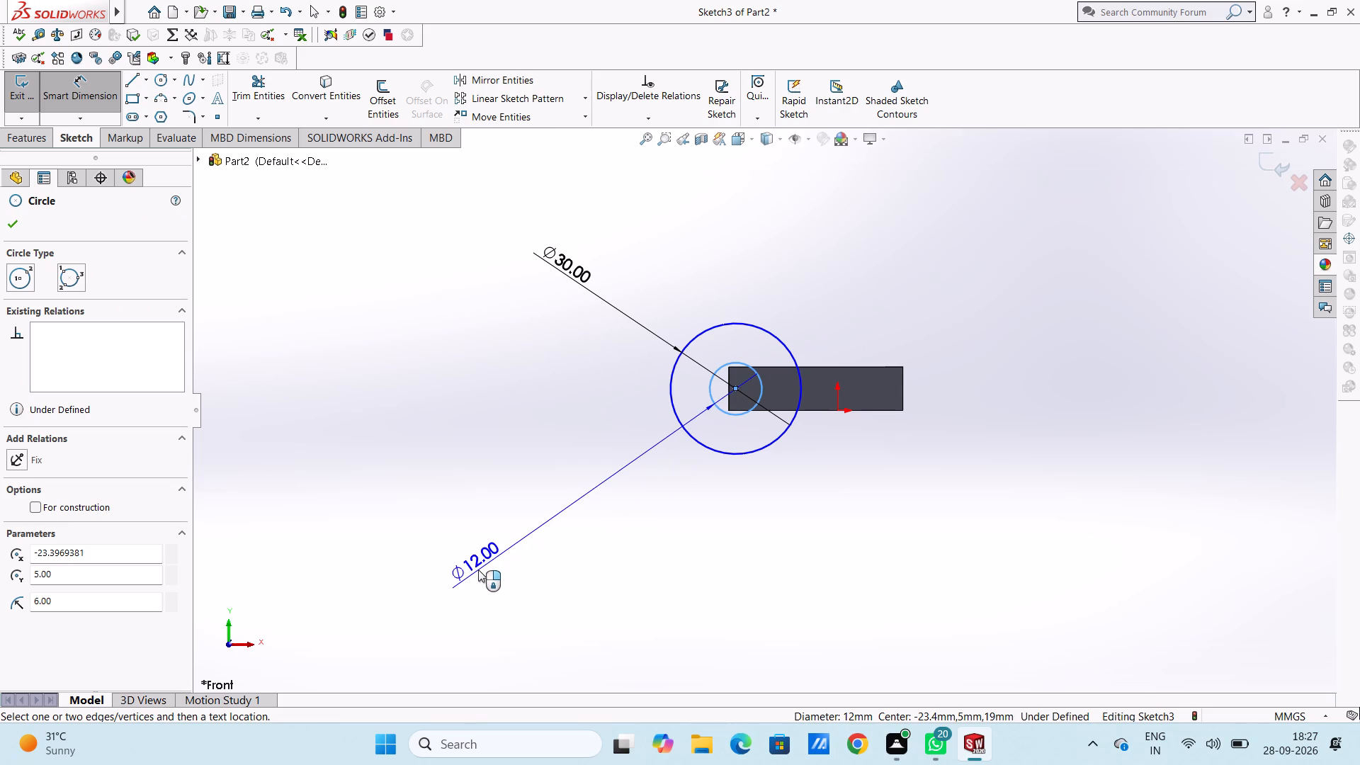
left_click(478, 569)
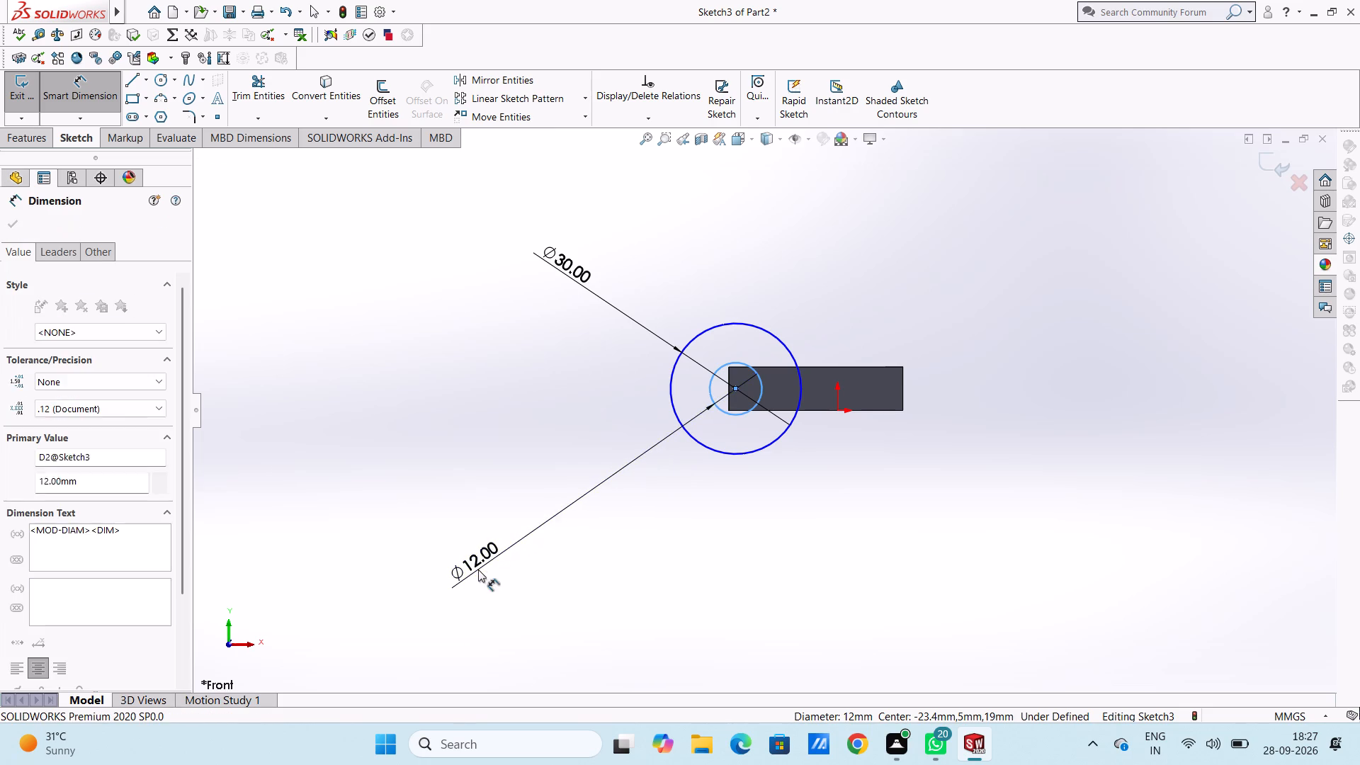
left_click(419, 552)
left_click(427, 511)
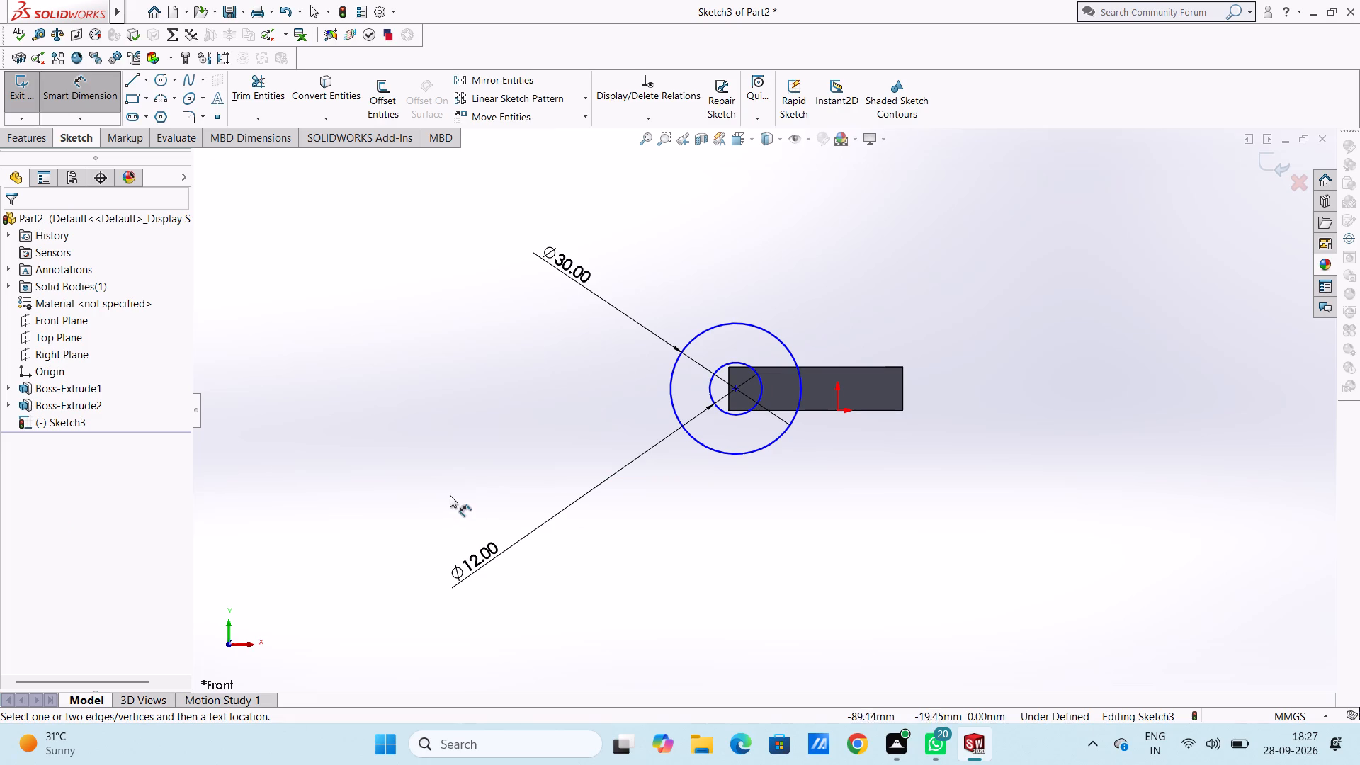
left_click(546, 456)
Dimension the circles' shared centre horizontally from the front face's right edge and set the distance to 45 mm.
scroll(554, 458, "up", 3)
middle_click_drag(582, 426, 608, 412)
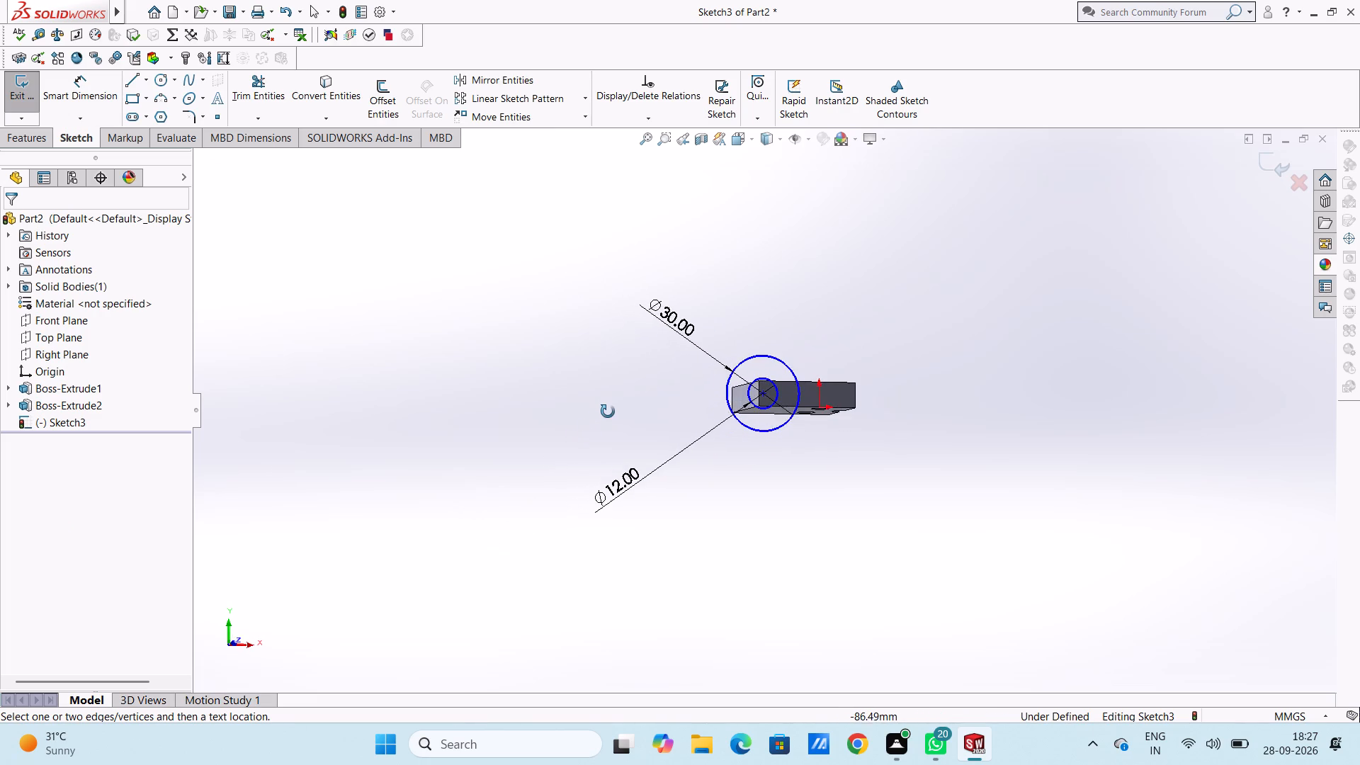
middle_click_drag(608, 412, 596, 421)
scroll(774, 378, "down", 7)
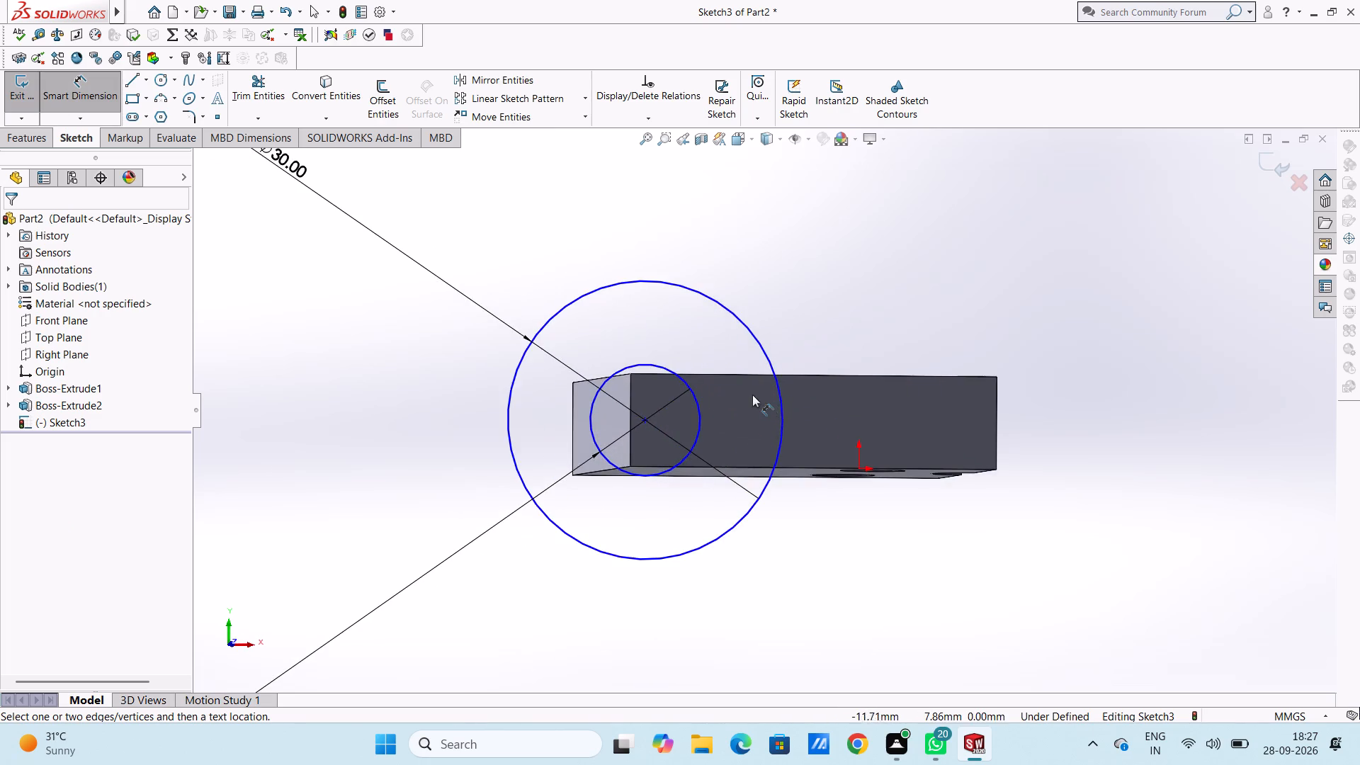
middle_click_drag(748, 395, 734, 407)
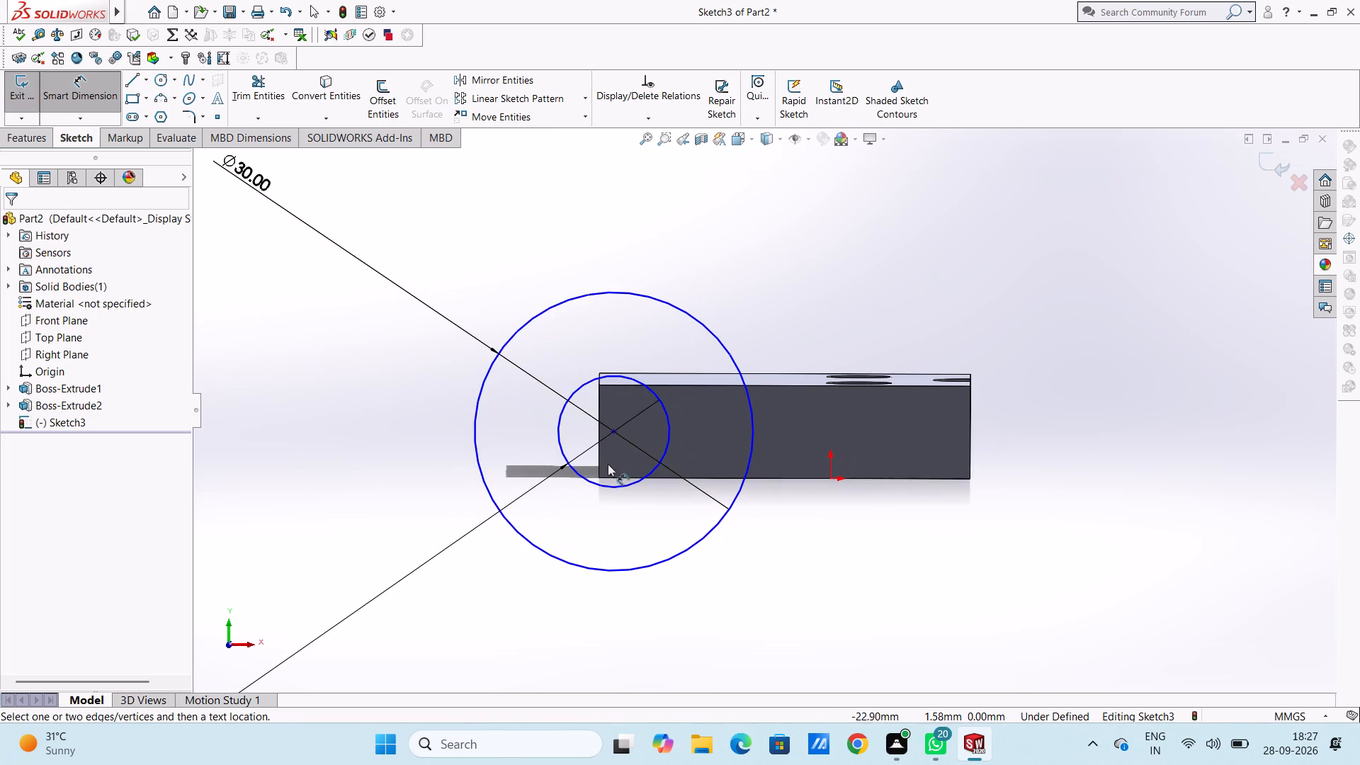
left_click(616, 433)
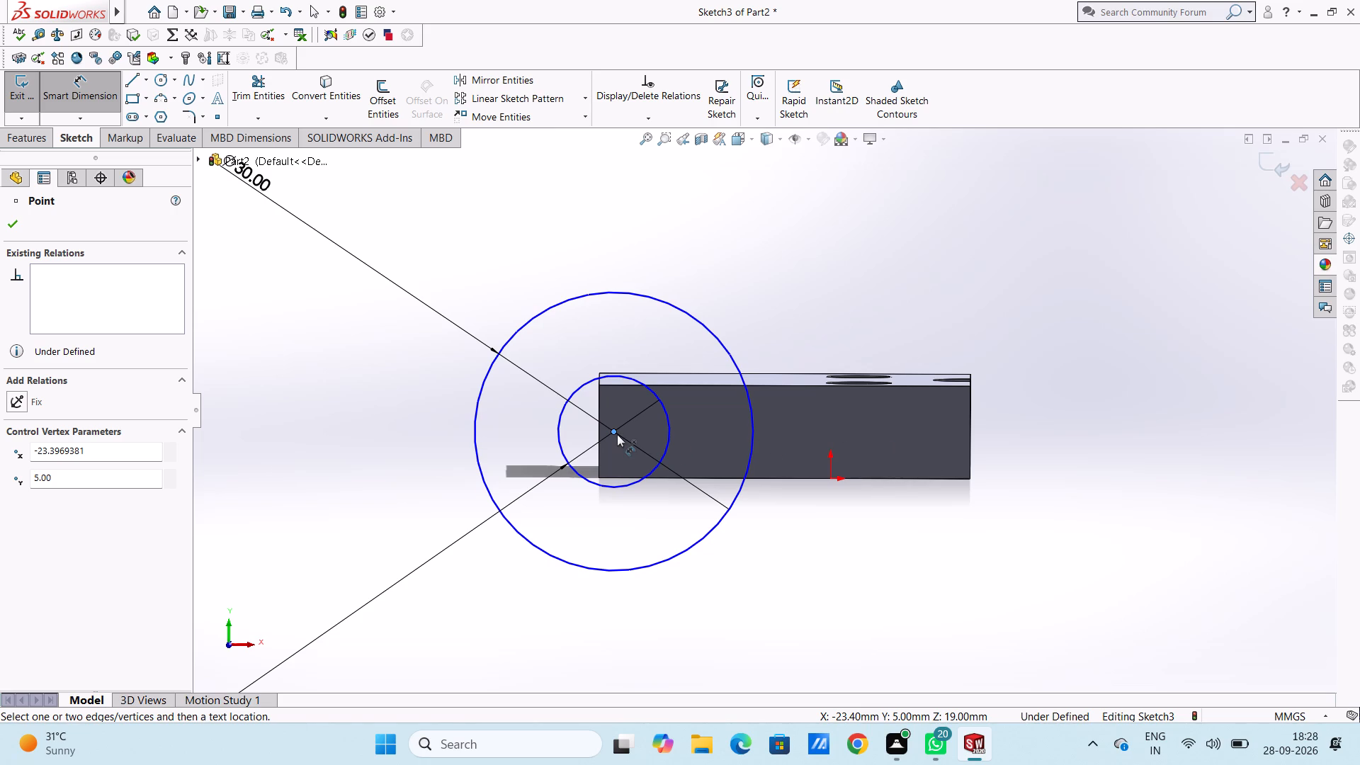
left_click(971, 431)
scroll(852, 574, "up", 2)
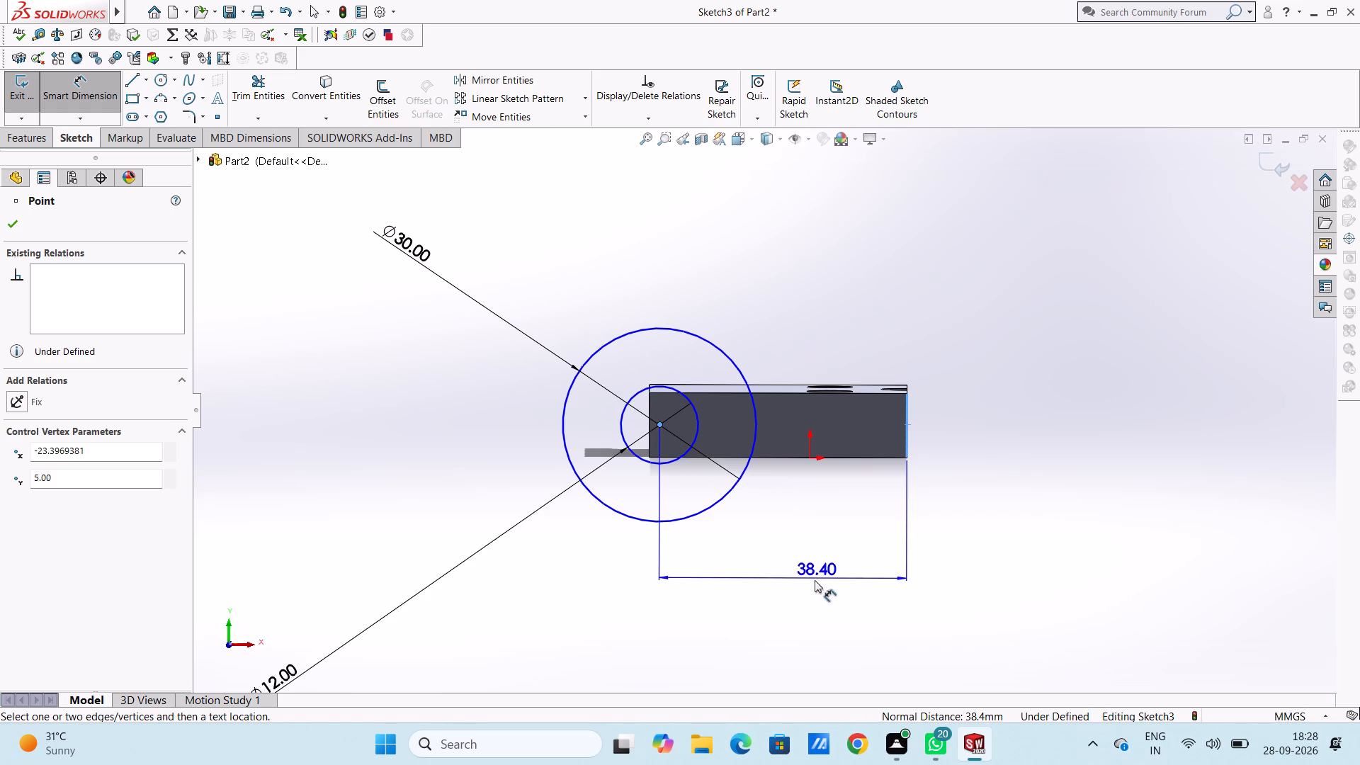
left_click(811, 584)
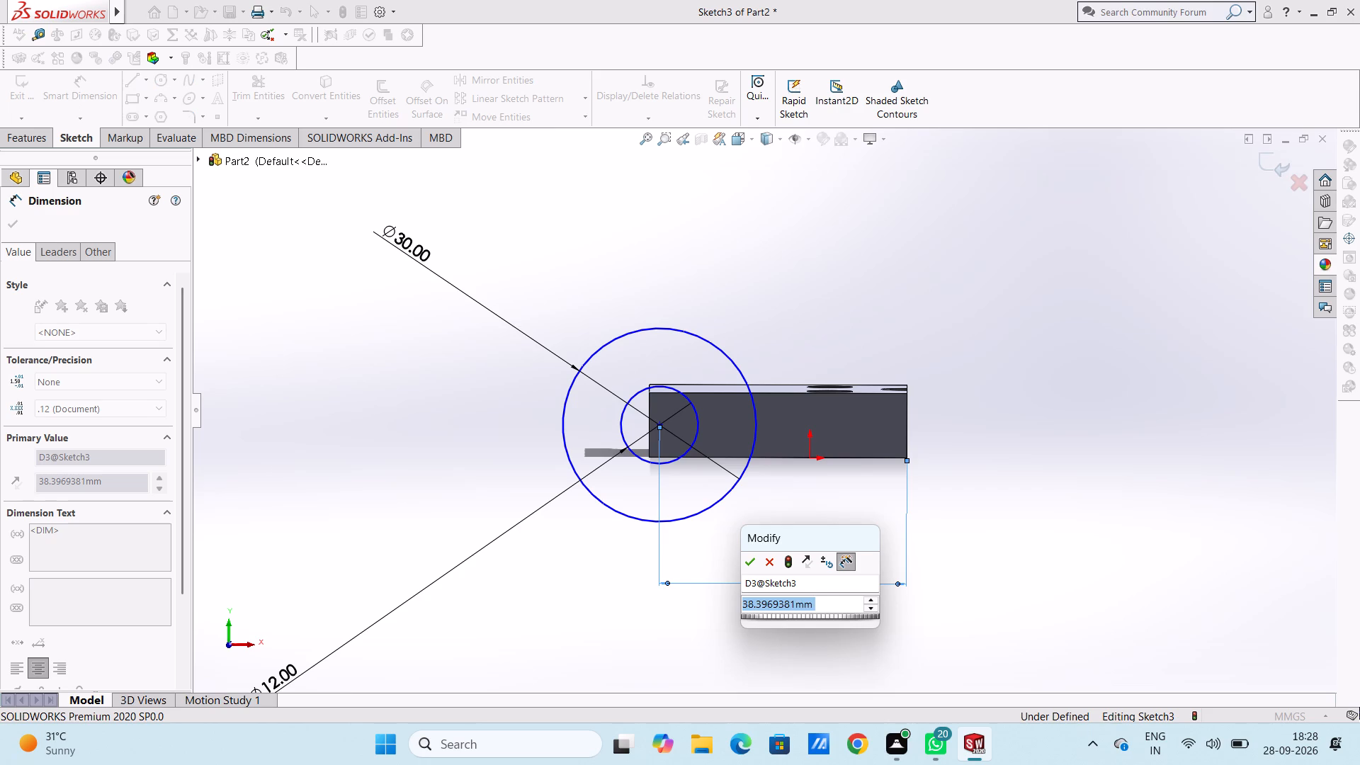
type("45")
key("Return")
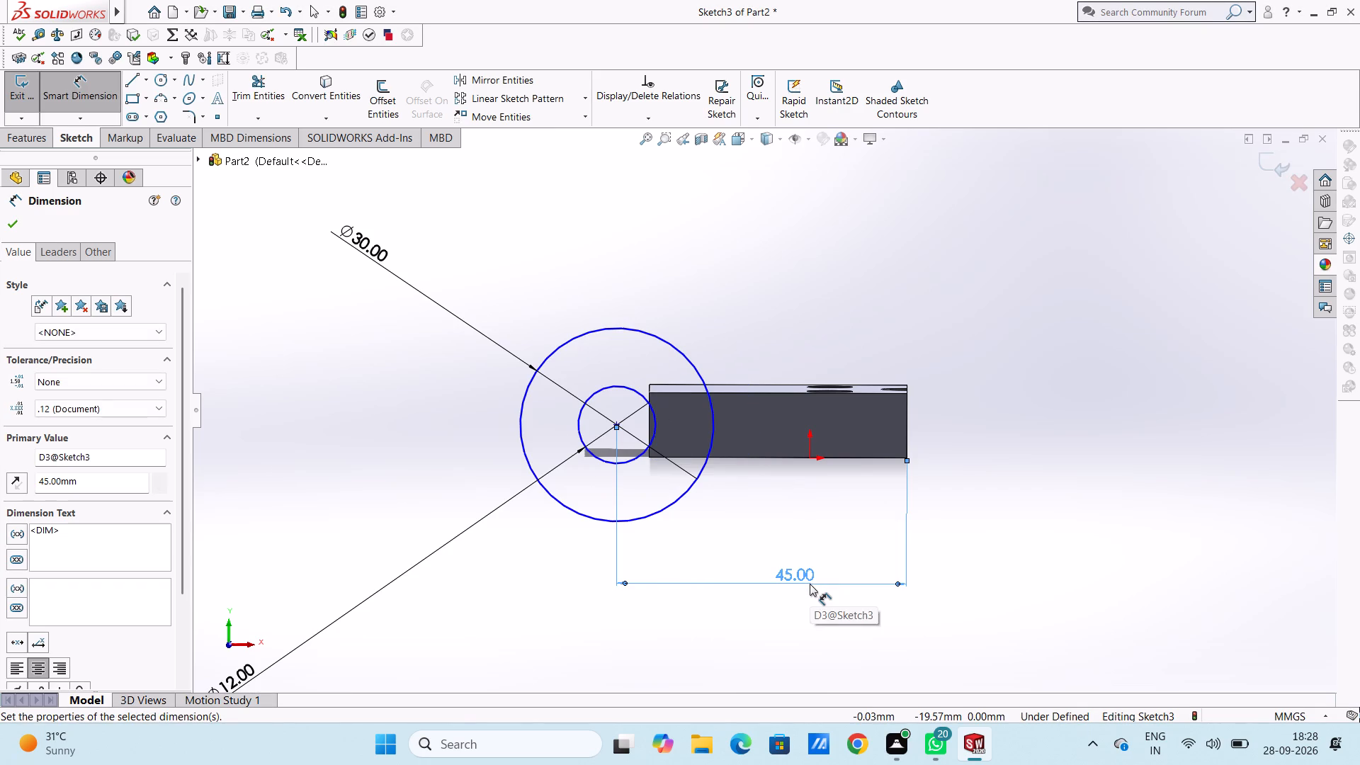
left_click(660, 289)
scroll(660, 289, "up", 4)
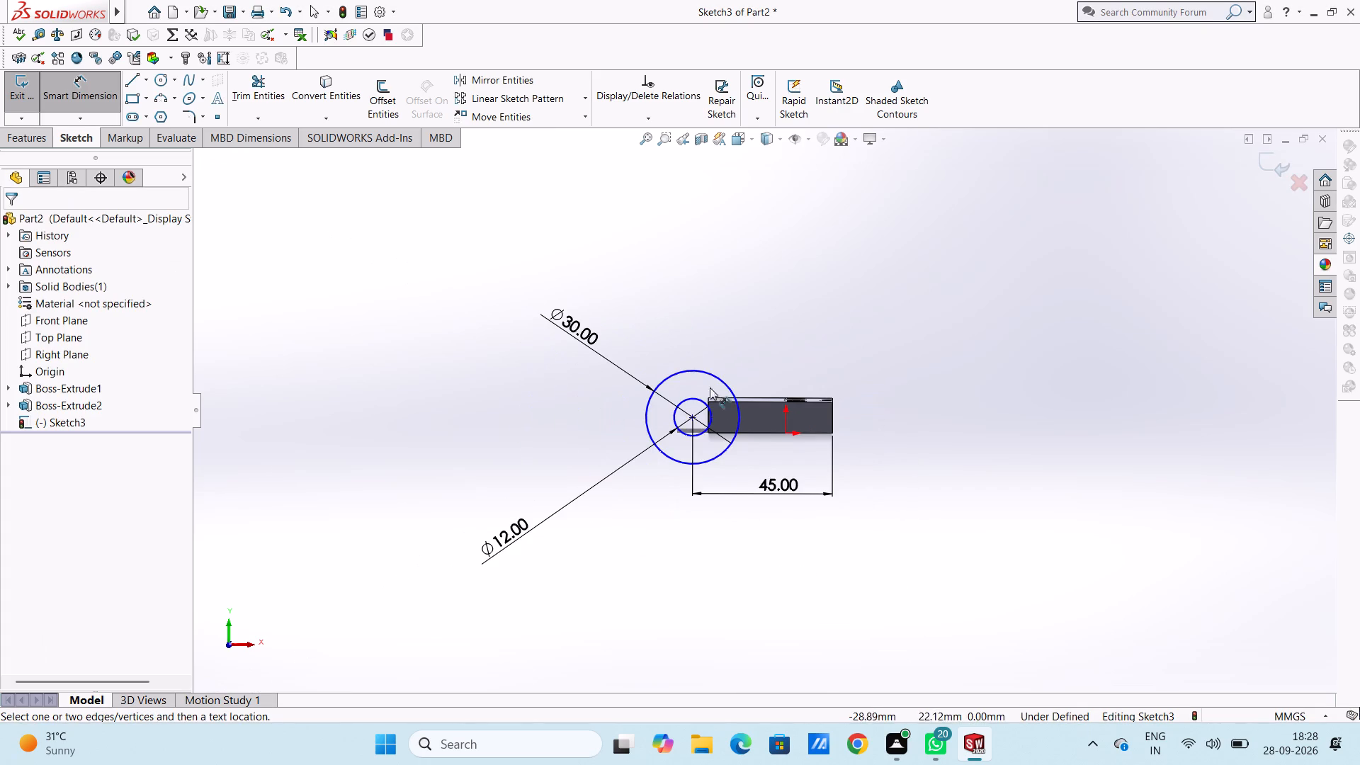
scroll(722, 480, "down", 2)
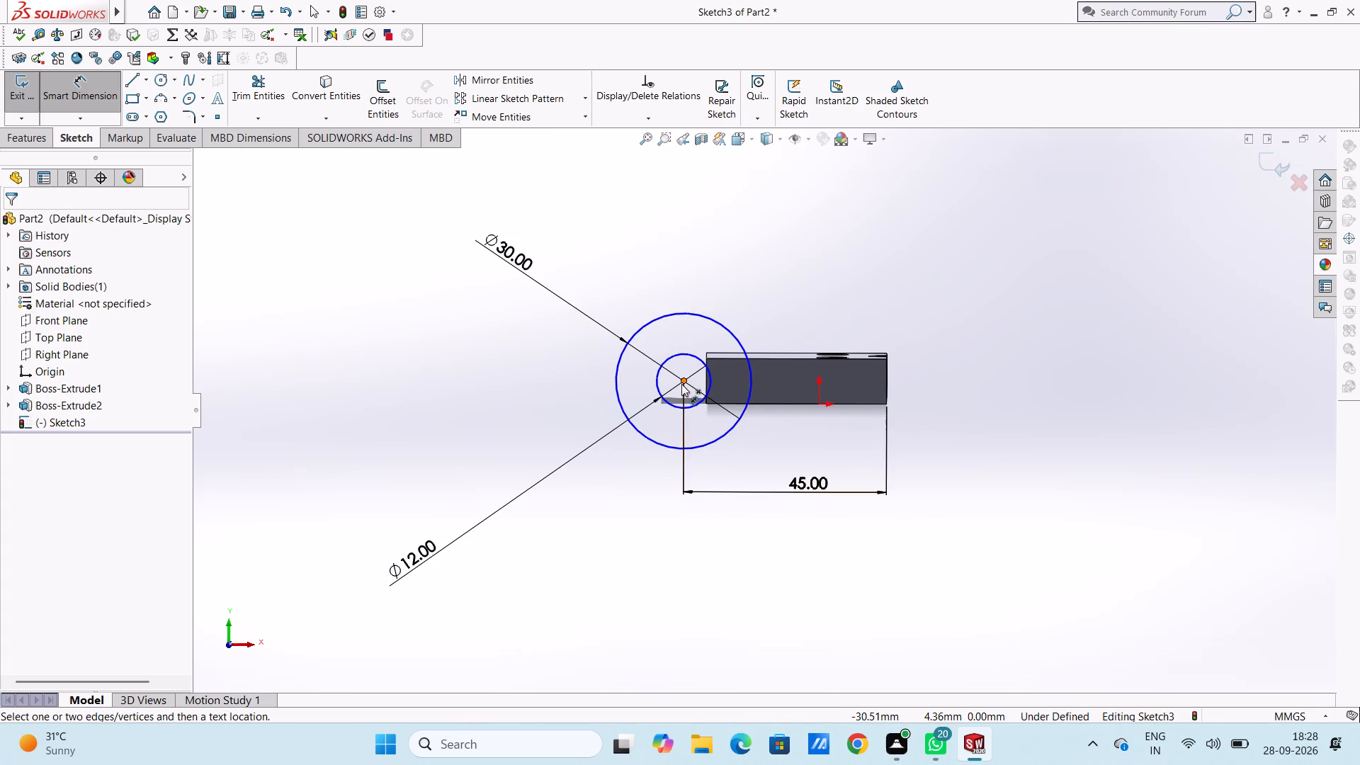
Dimension the circles' shared centre vertically from the front face's top edge, keeping the distance at 5 mm.
left_click(681, 384)
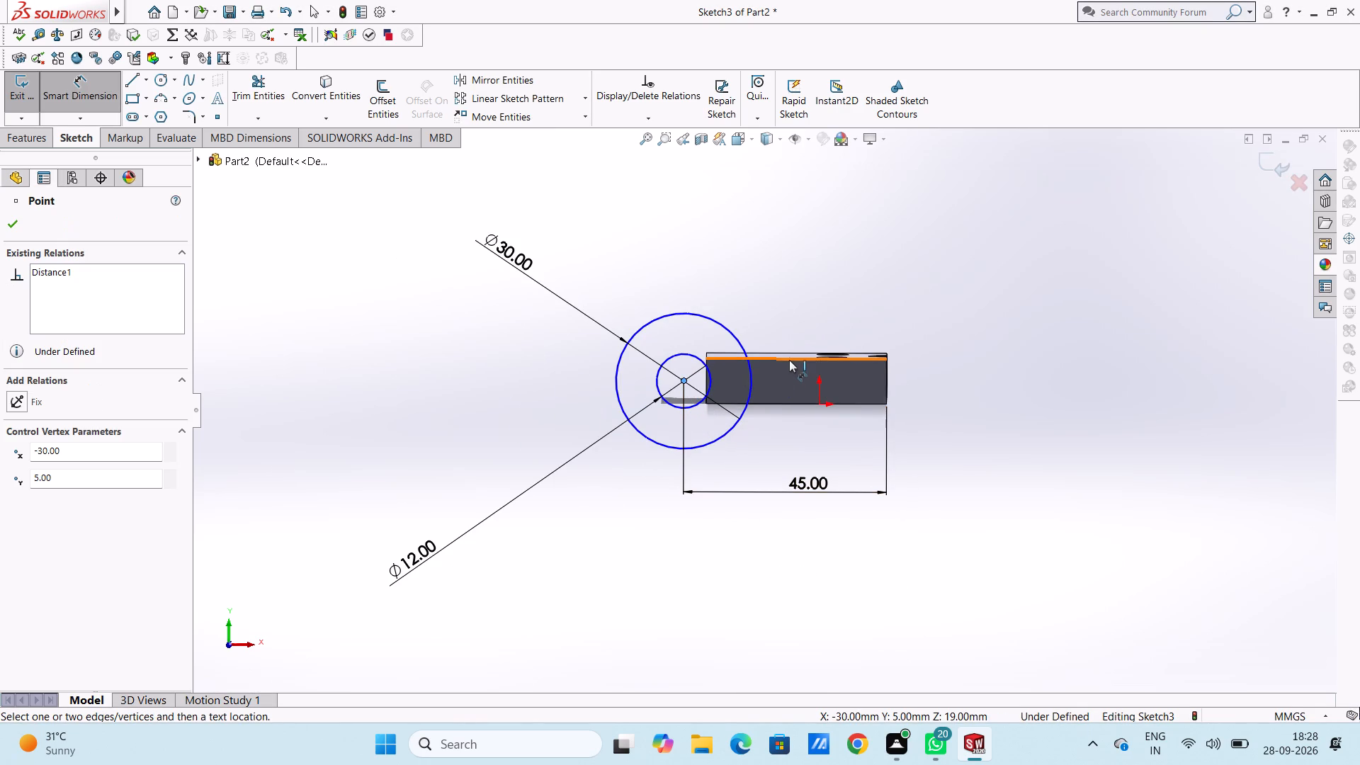
left_click(789, 359)
left_click(1162, 375)
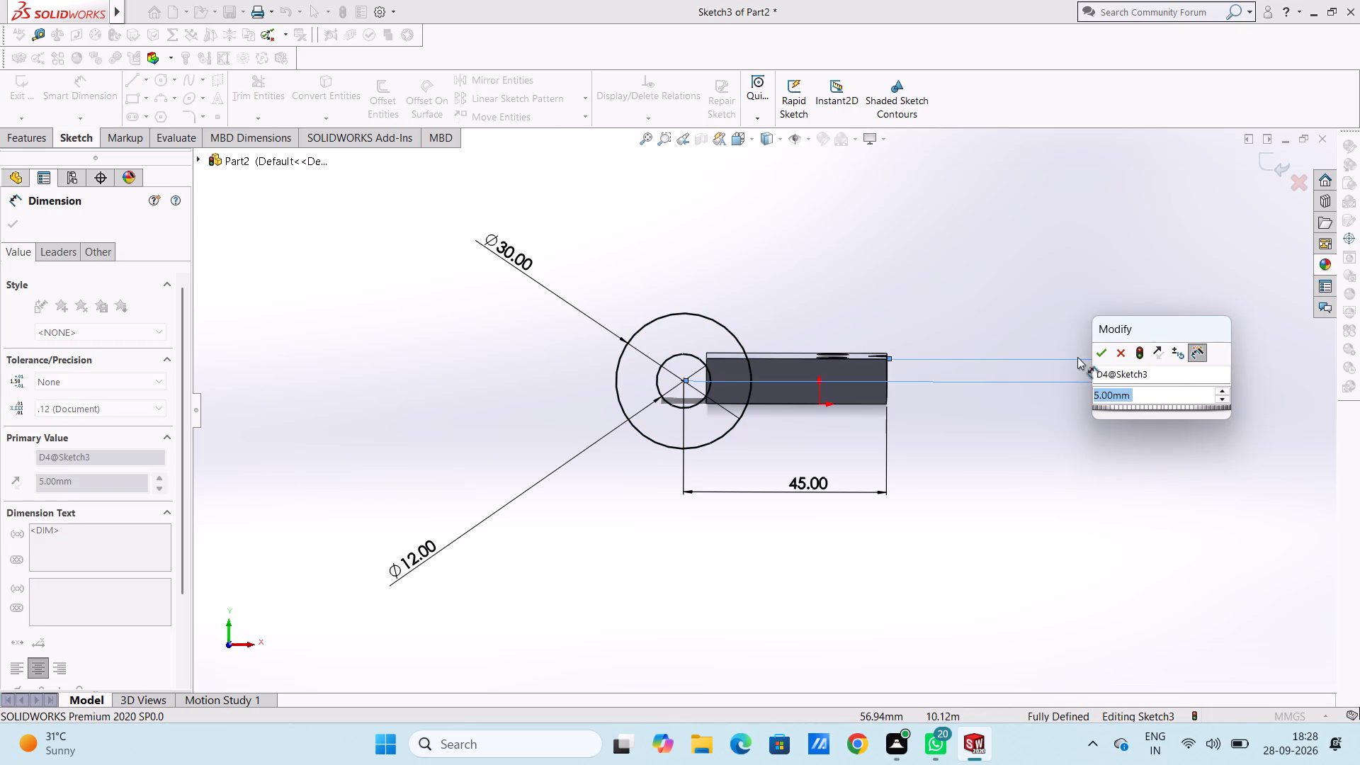
left_click(1097, 357)
left_click(1036, 335)
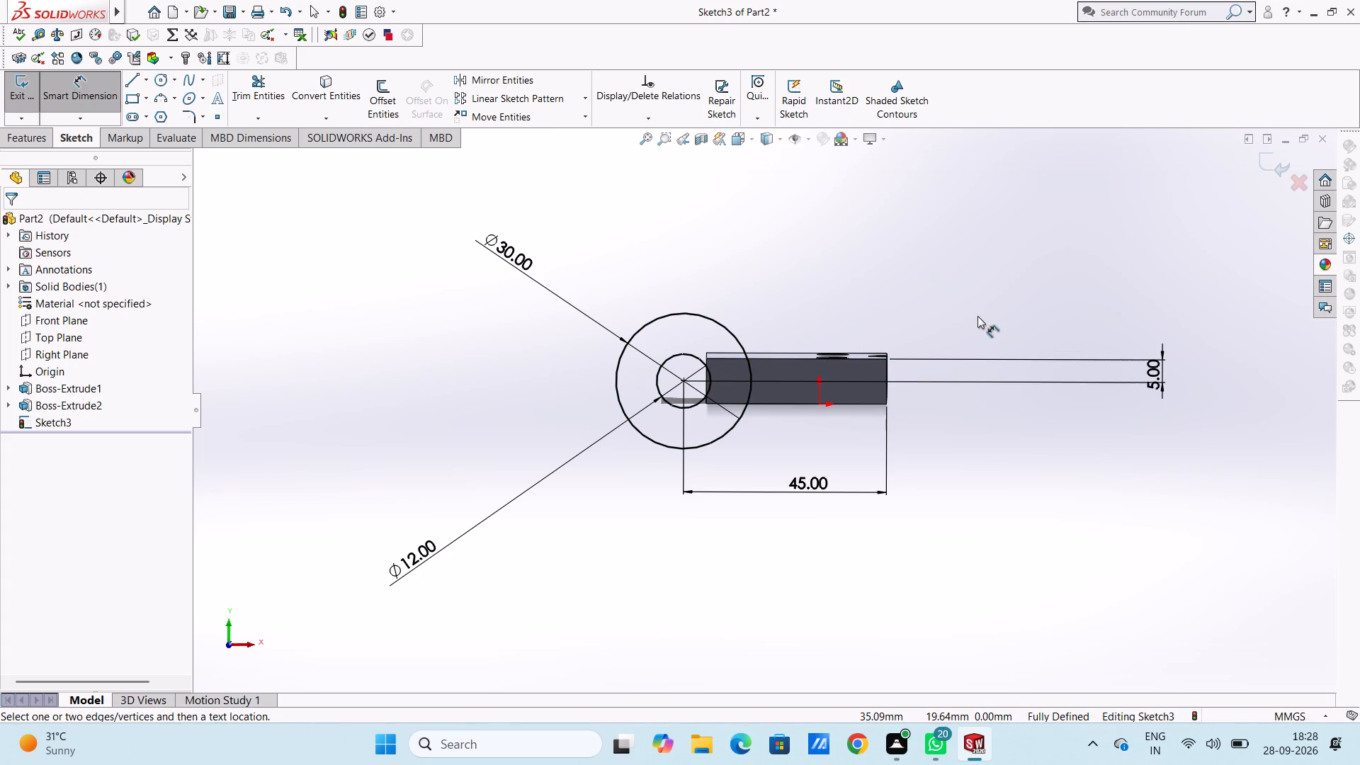
Extrude the 30/12 mm ring profile as a blind boss, 76.5 mm deep in the reversed direction along the block, merging the result.
scroll(977, 316, "up", 2)
middle_click_drag(957, 310, 907, 417)
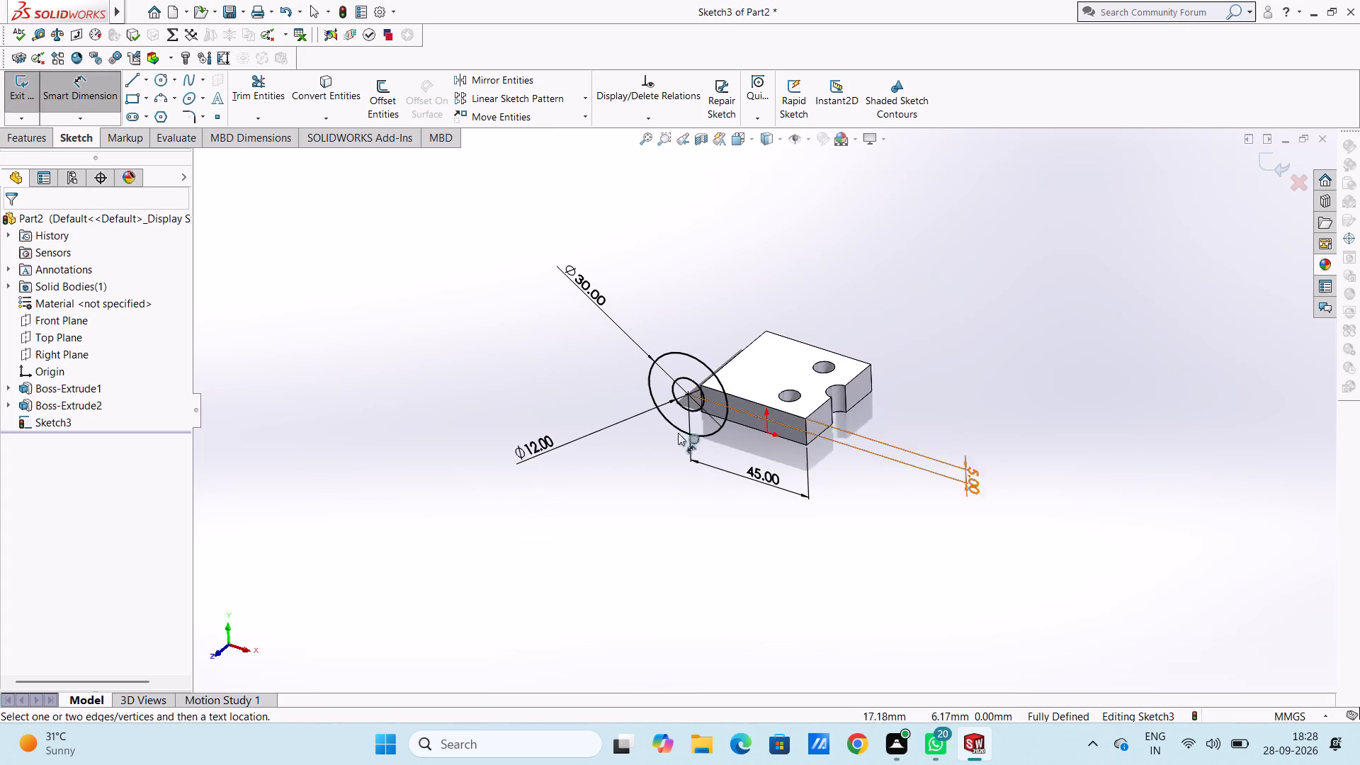
left_click(20, 149)
left_click(24, 141)
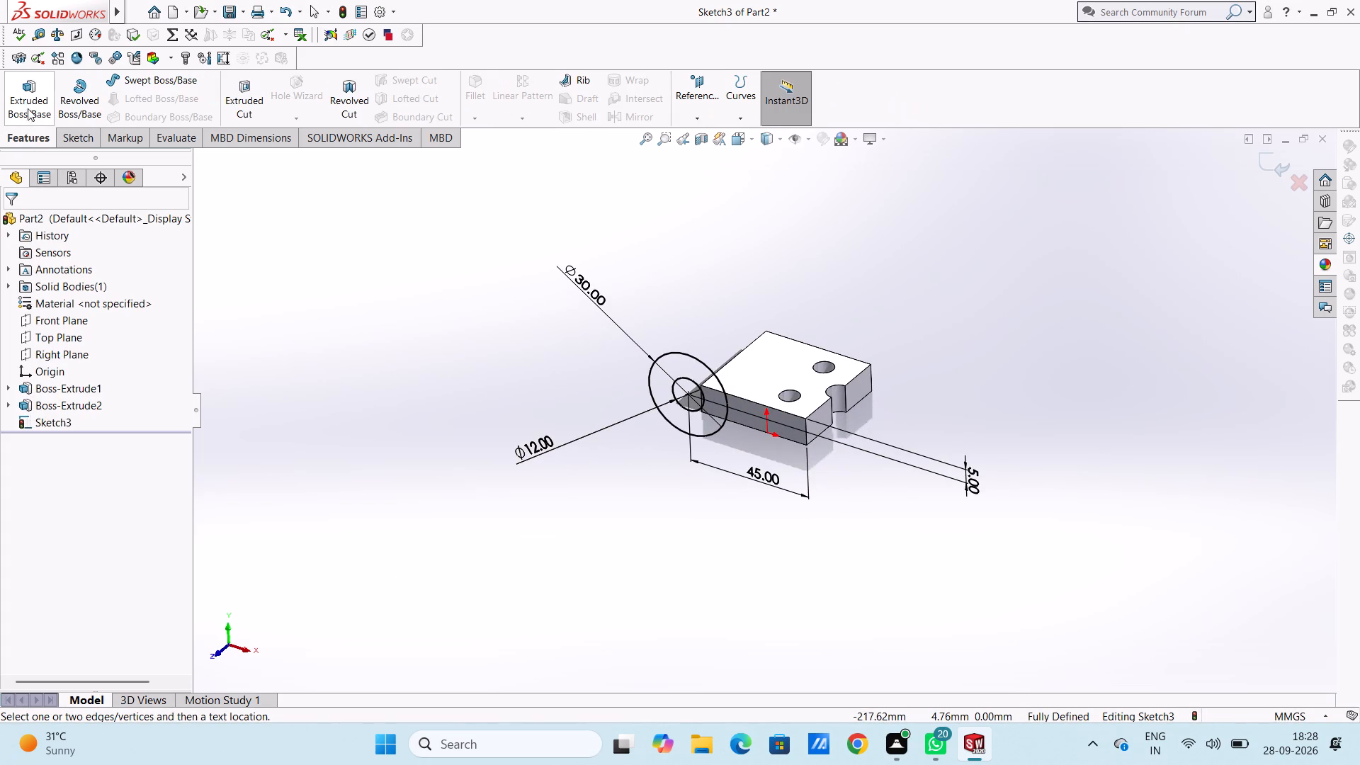
left_click(28, 95)
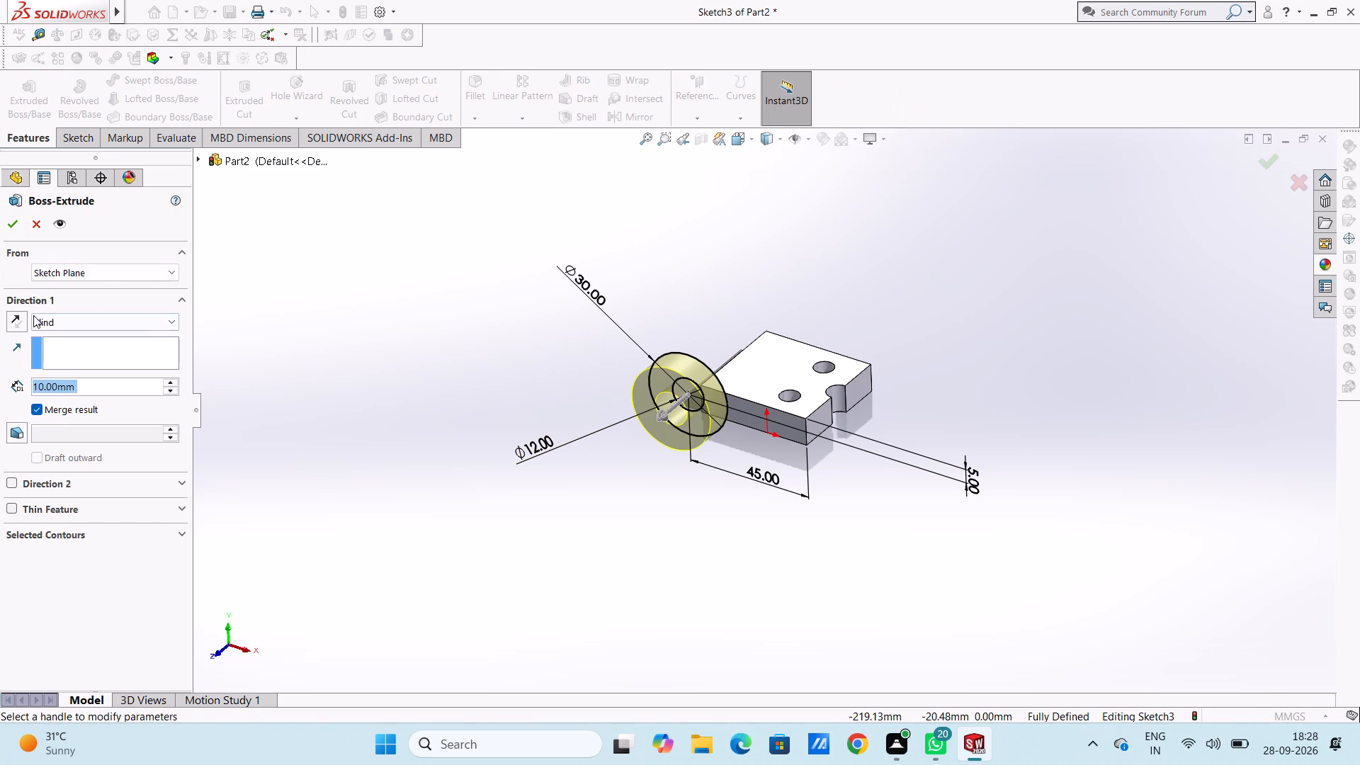
left_click(18, 321)
double_click(107, 389)
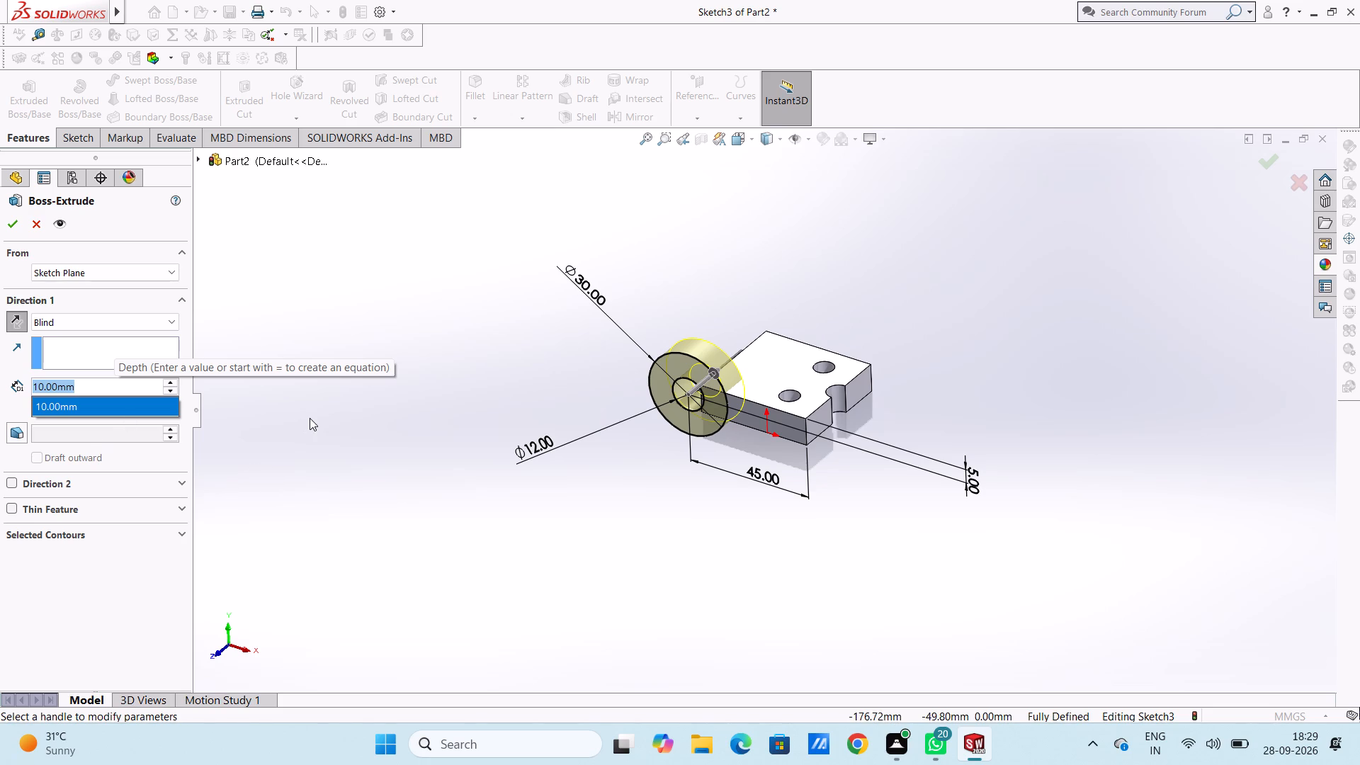
type("76.5")
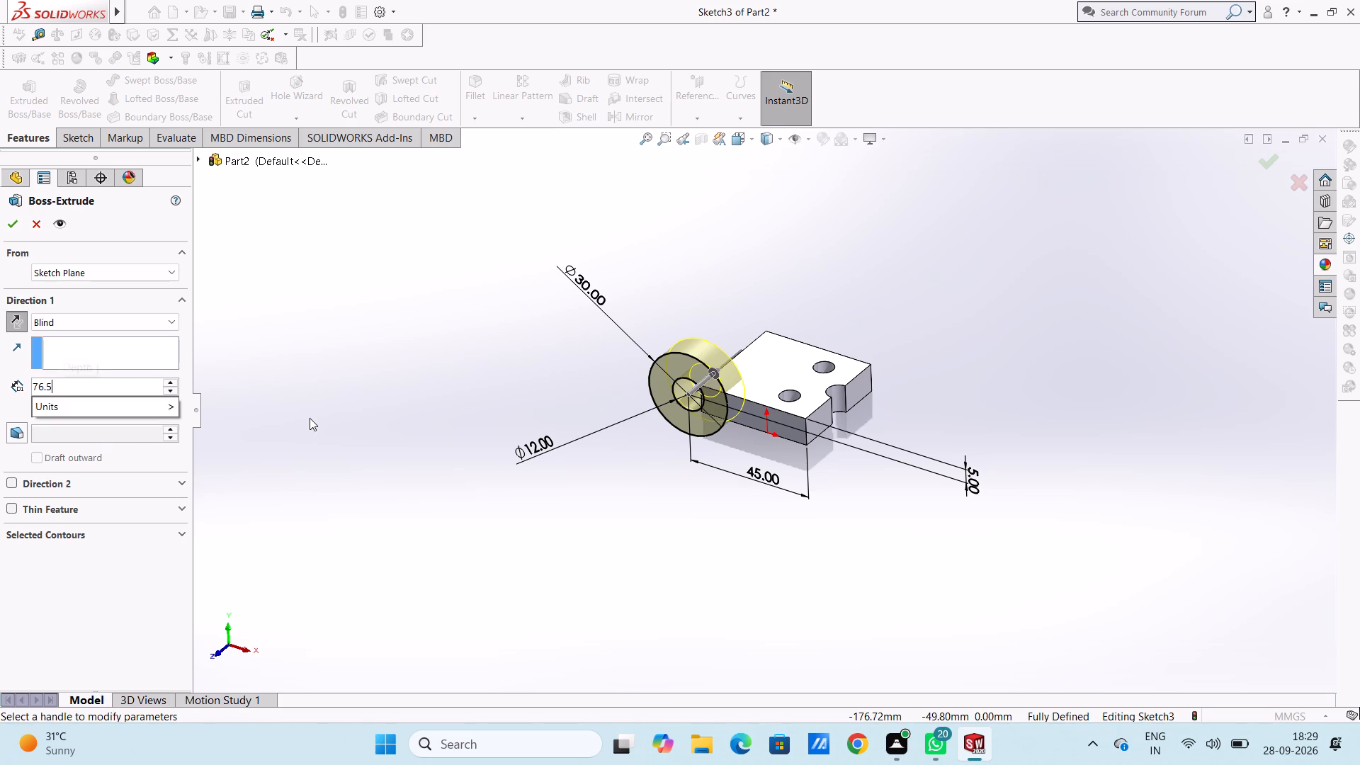
key("Return")
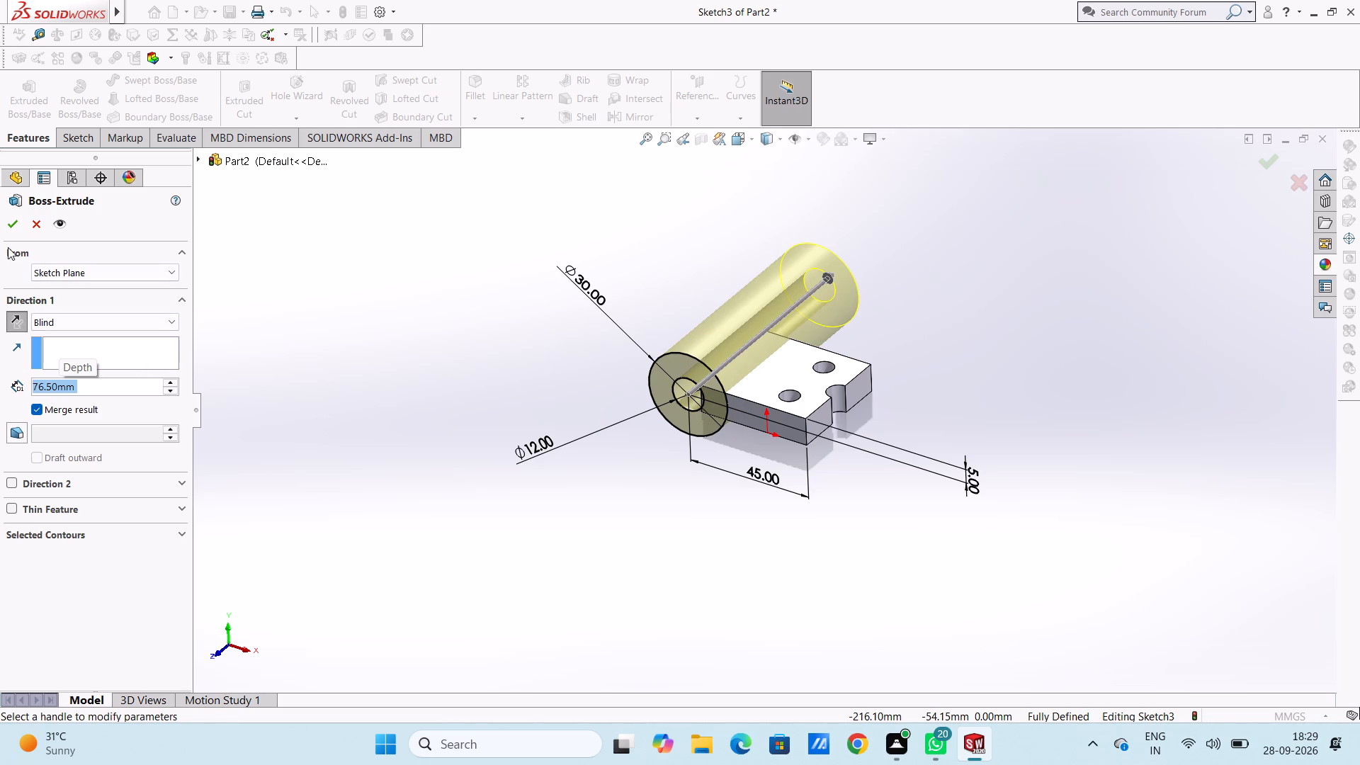
left_click(13, 229)
left_click(307, 322)
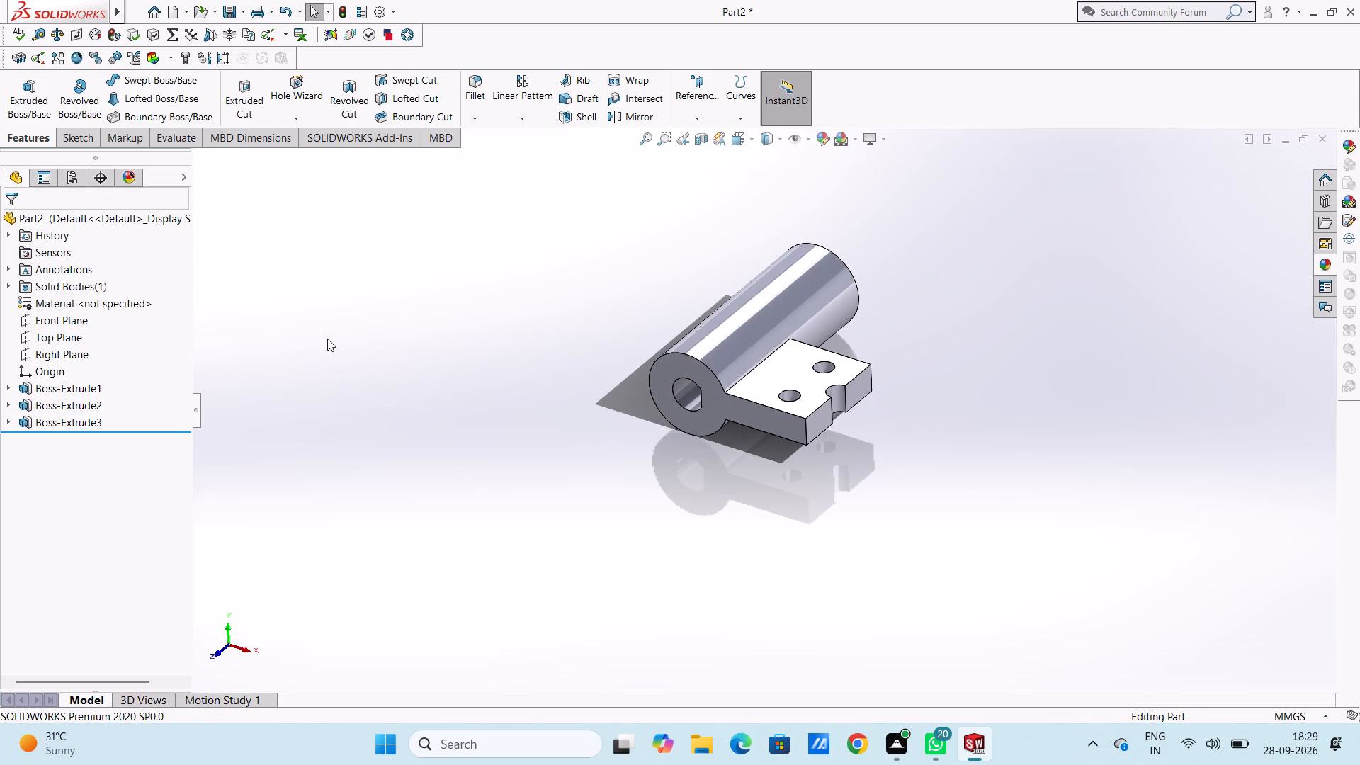
Sketch two concentric circles of radius 6 mm and 15 mm on the part's front face, centred on the tube's bore.
middle_click_drag(345, 341, 413, 249)
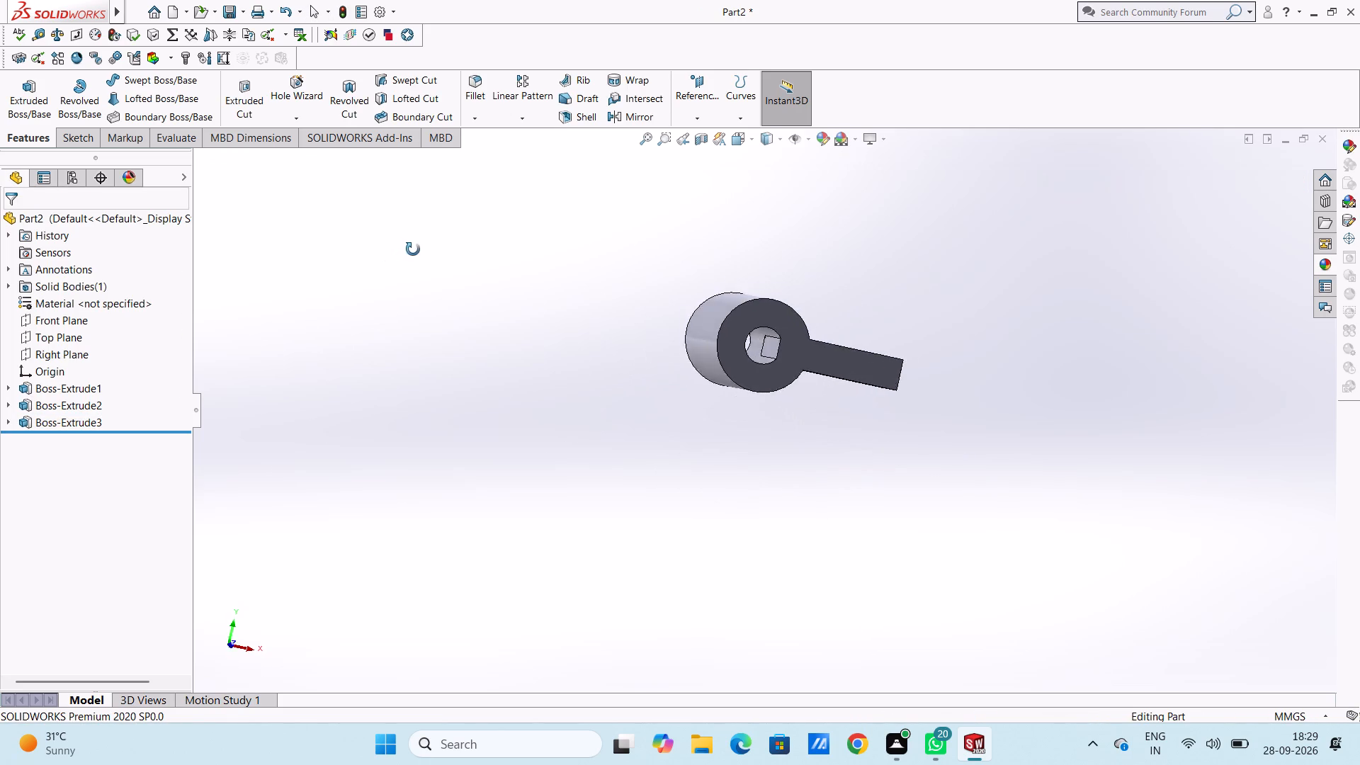
middle_click_drag(413, 249, 392, 348)
key("ctrl+1")
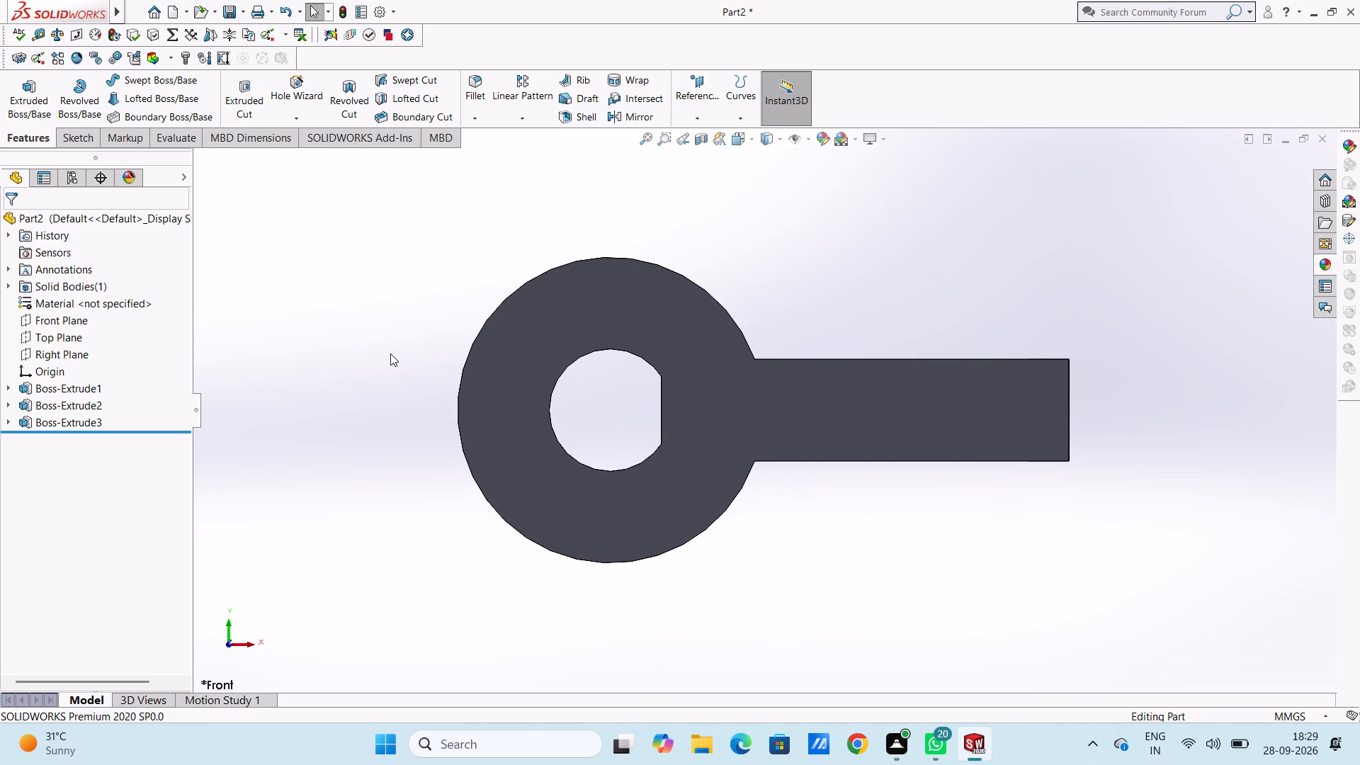
left_click(537, 325)
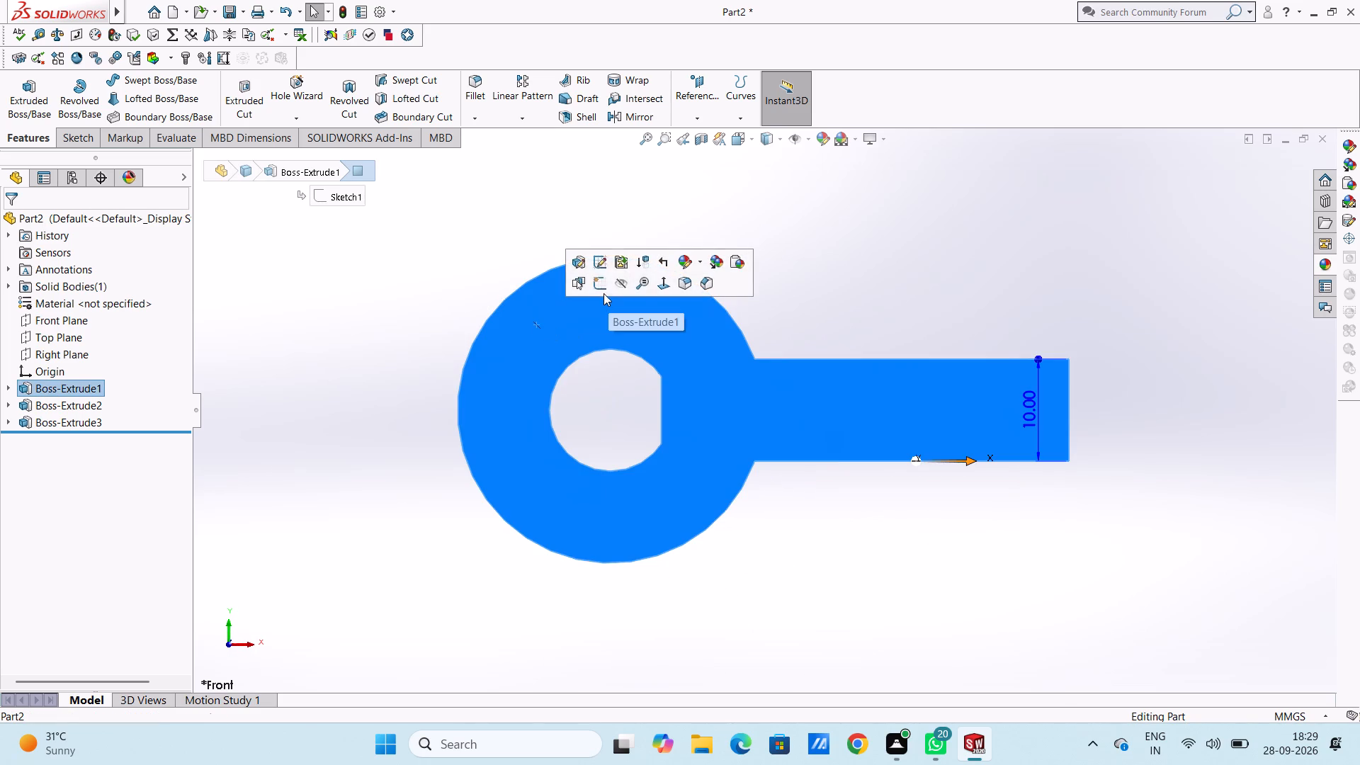
left_click(603, 283)
left_click(434, 309)
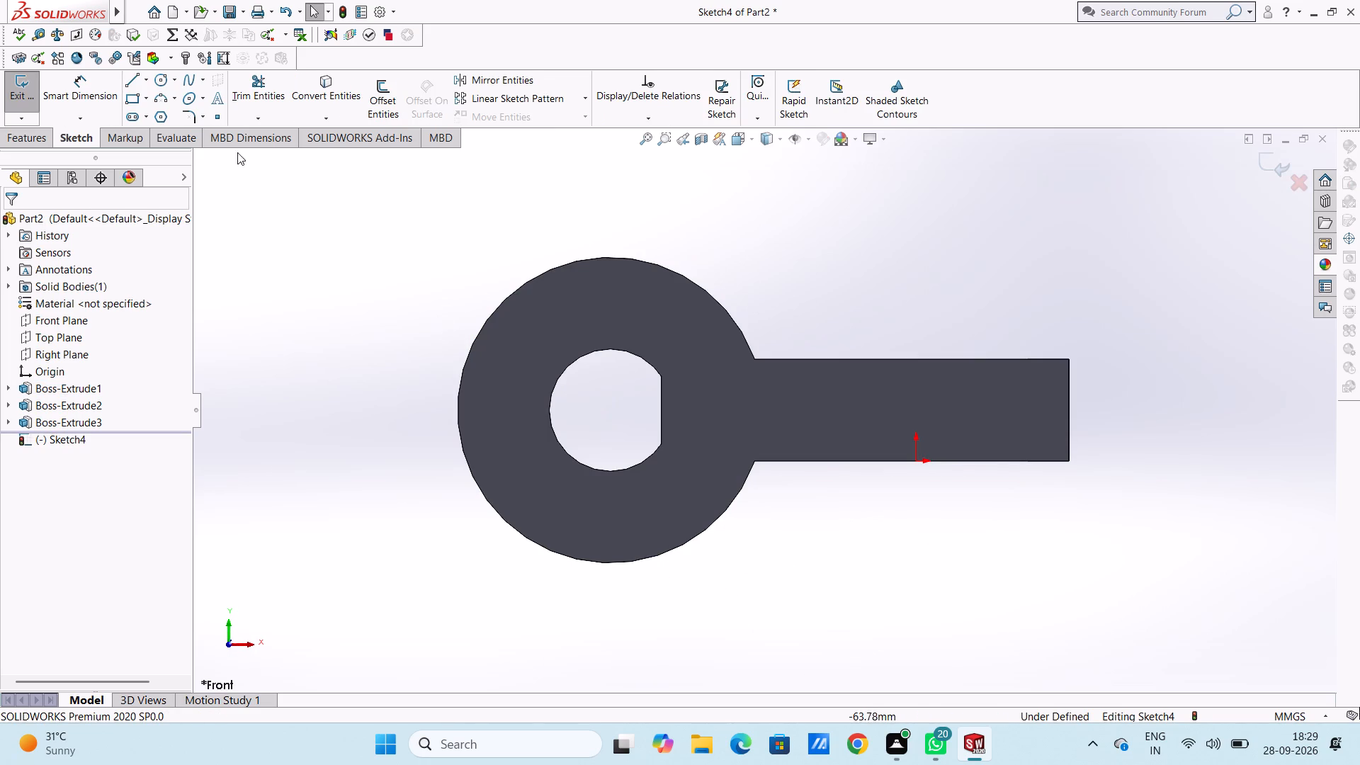
left_click(158, 86)
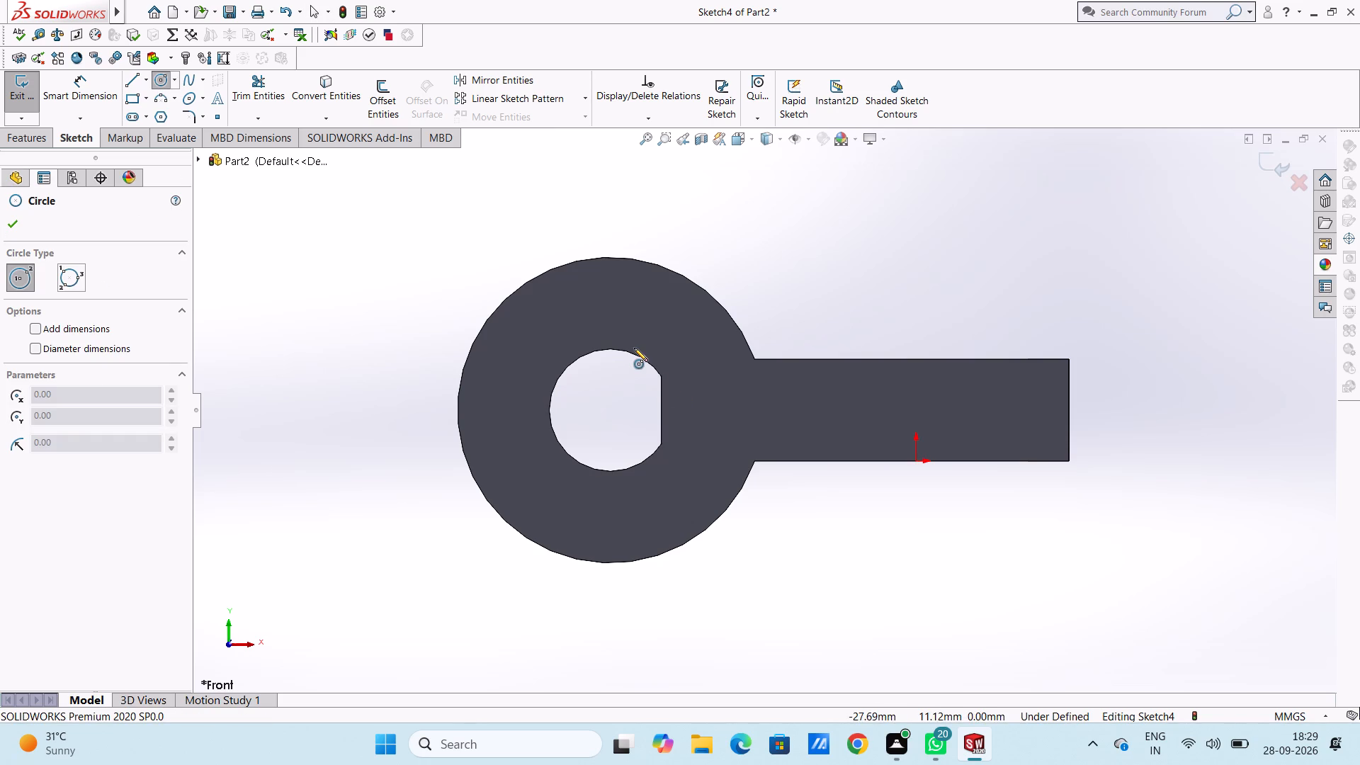
left_click(611, 409)
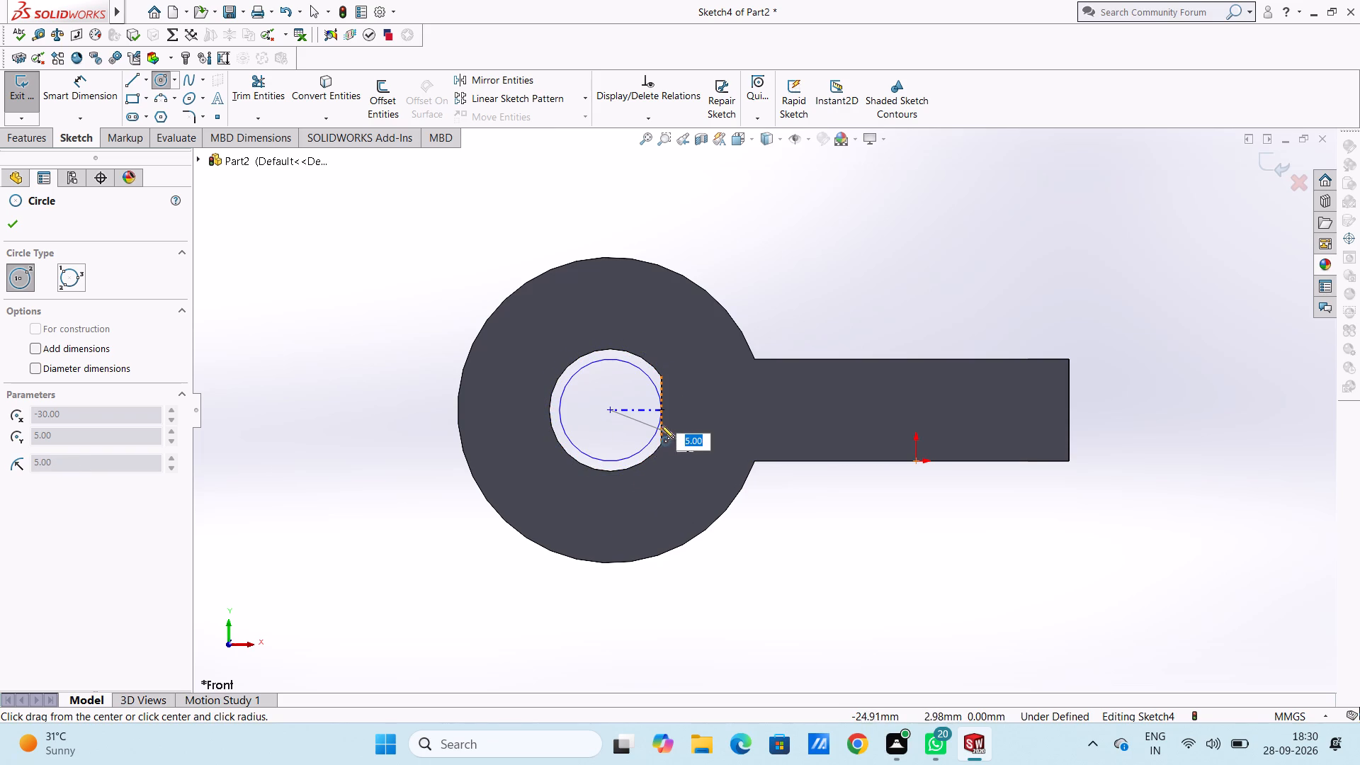
left_click(640, 460)
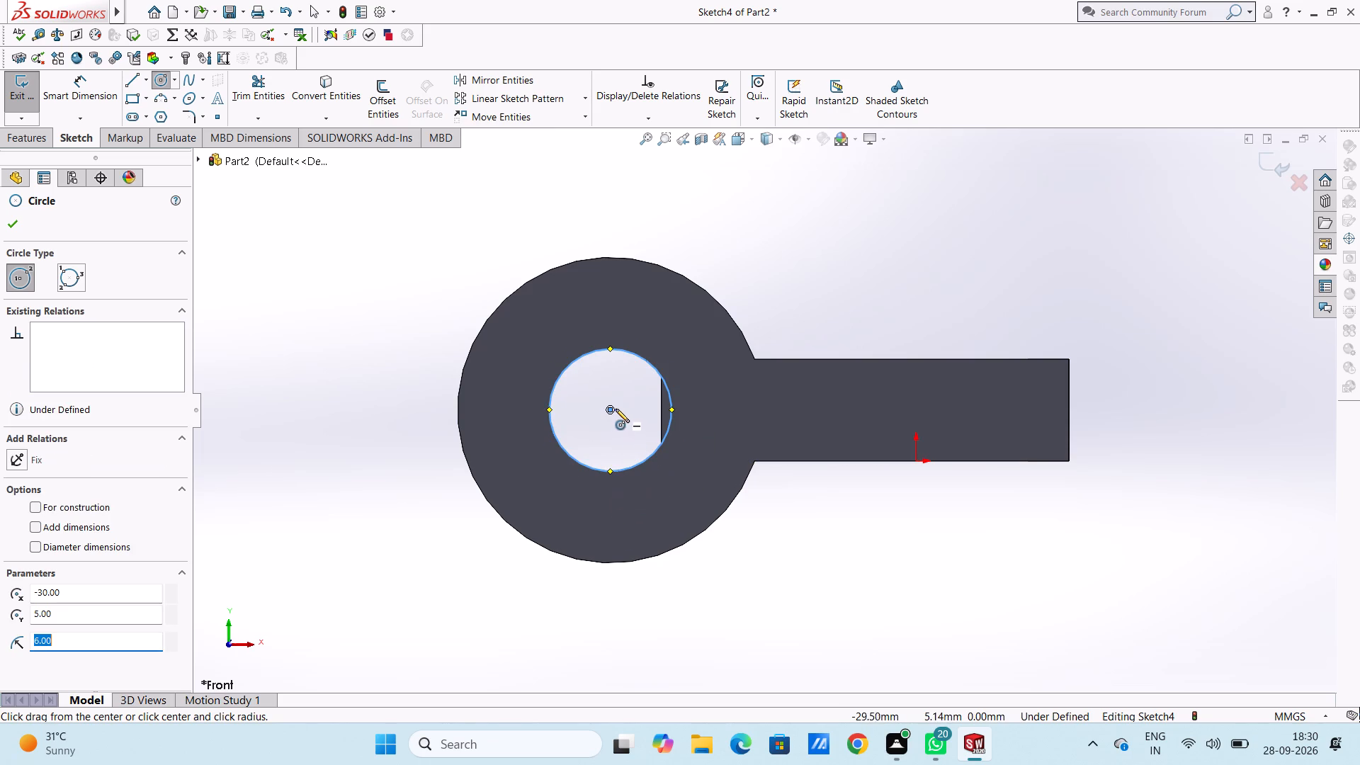
left_click(611, 408)
left_click(700, 538)
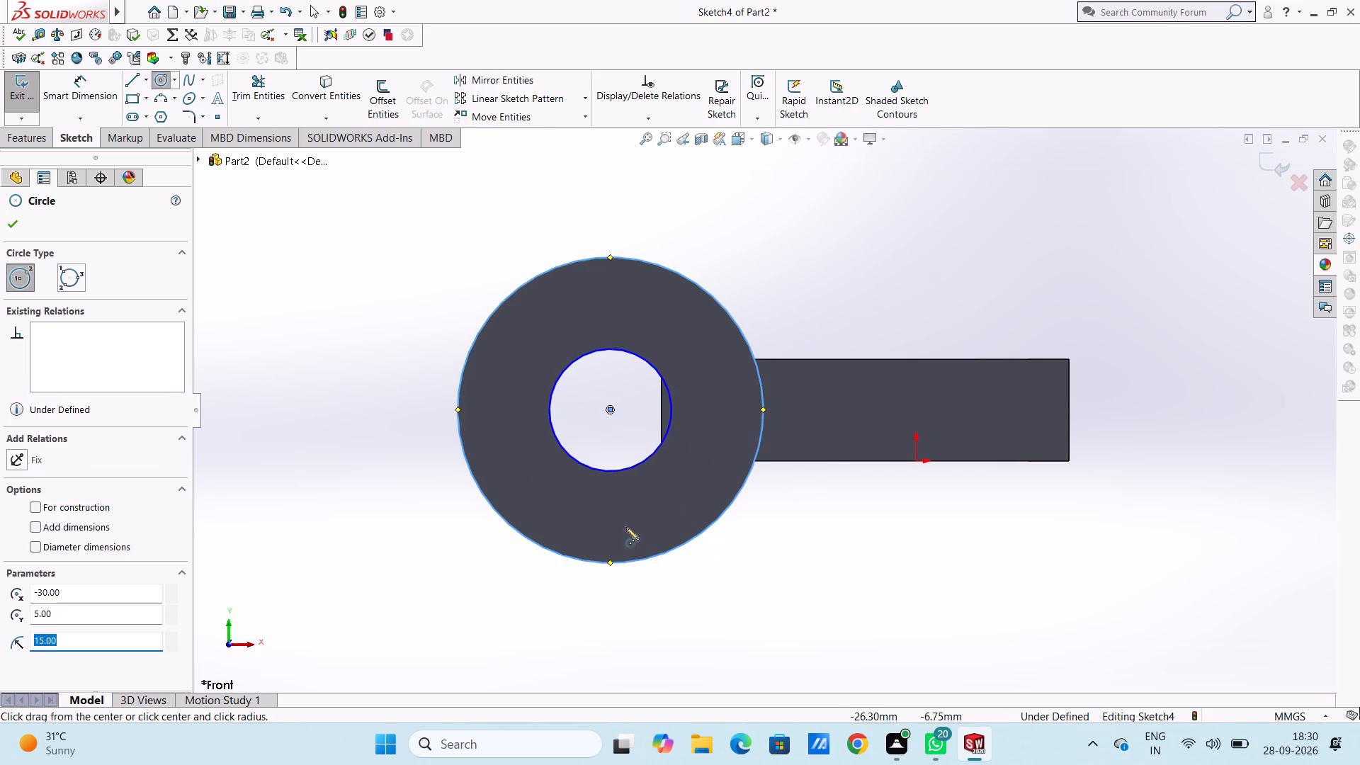
left_click(20, 231)
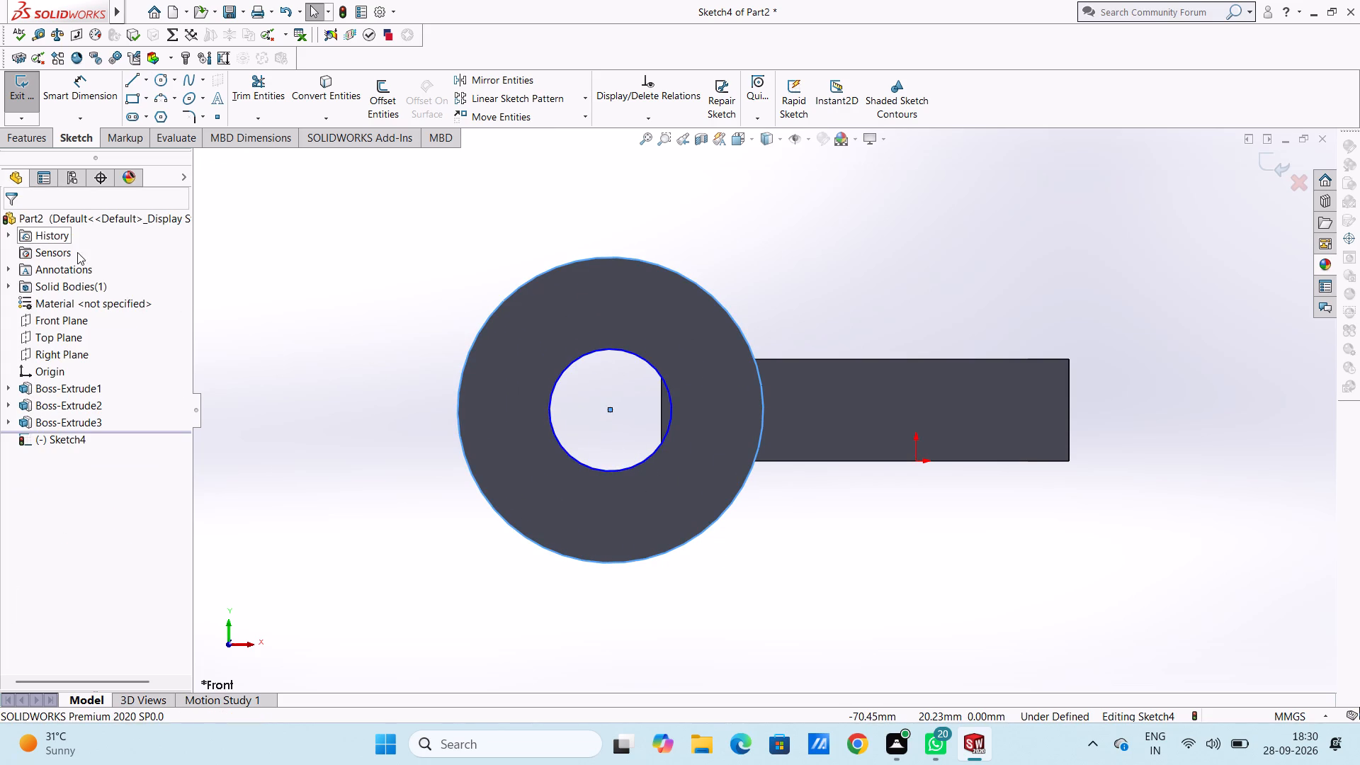
Dimension the new outer circle's diameter as 30 mm and the inner circle's diameter as 12 mm.
left_click(86, 79)
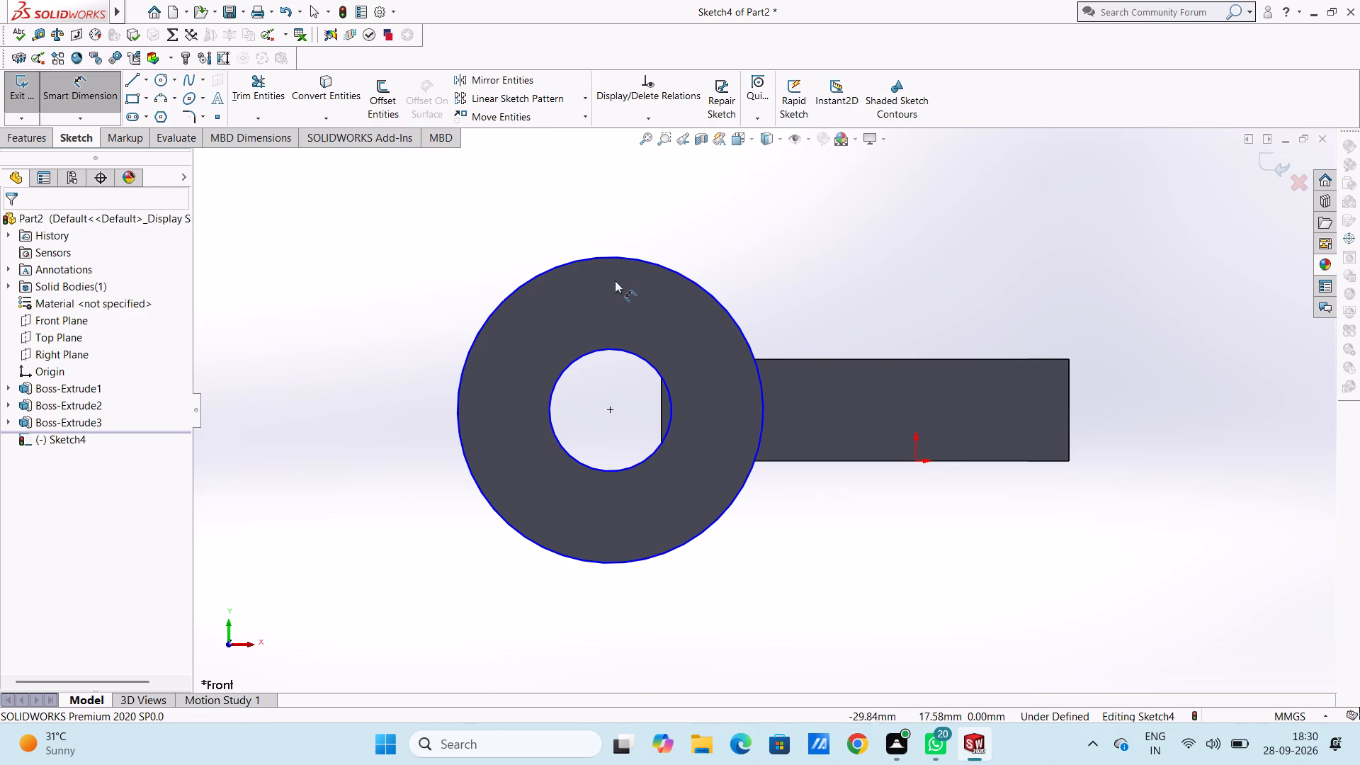
left_click(645, 259)
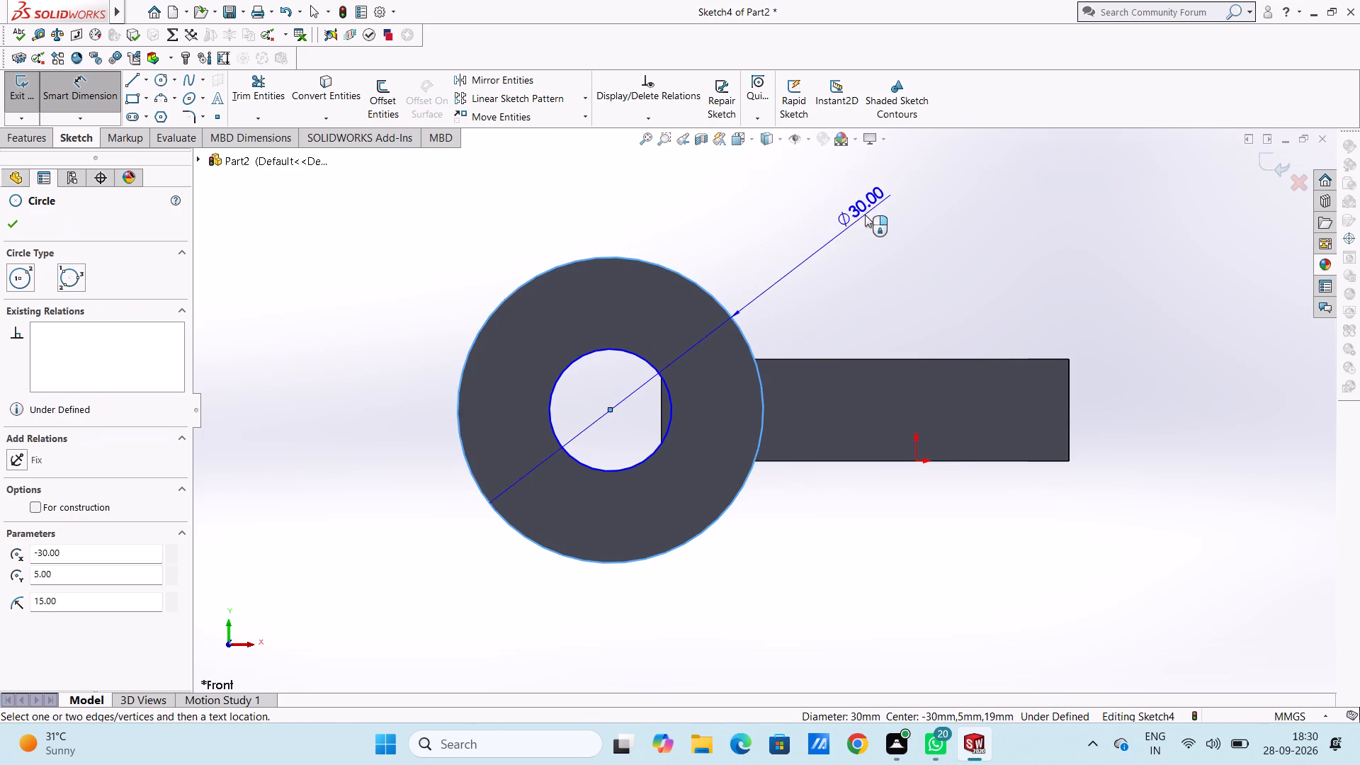
scroll(865, 215, "up", 3)
left_click(824, 261)
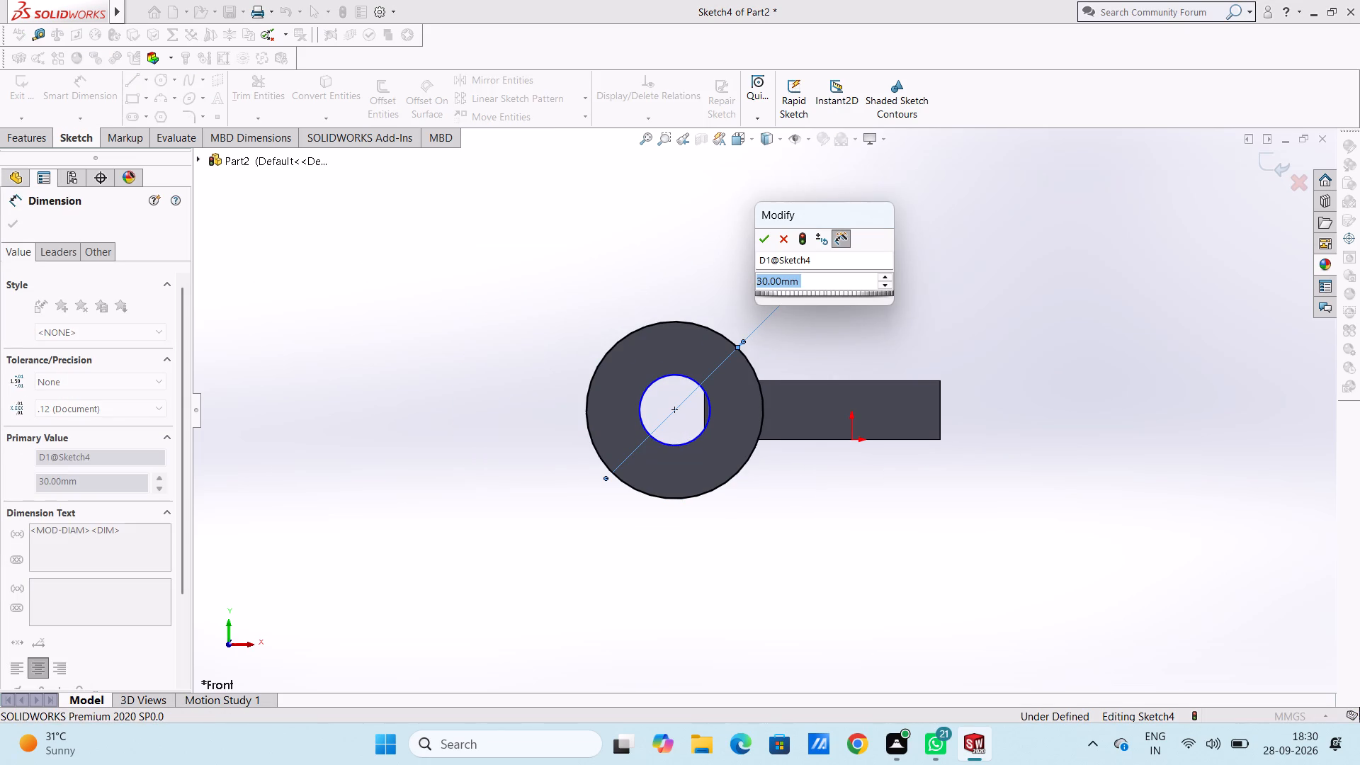
left_click(759, 241)
left_click(681, 243)
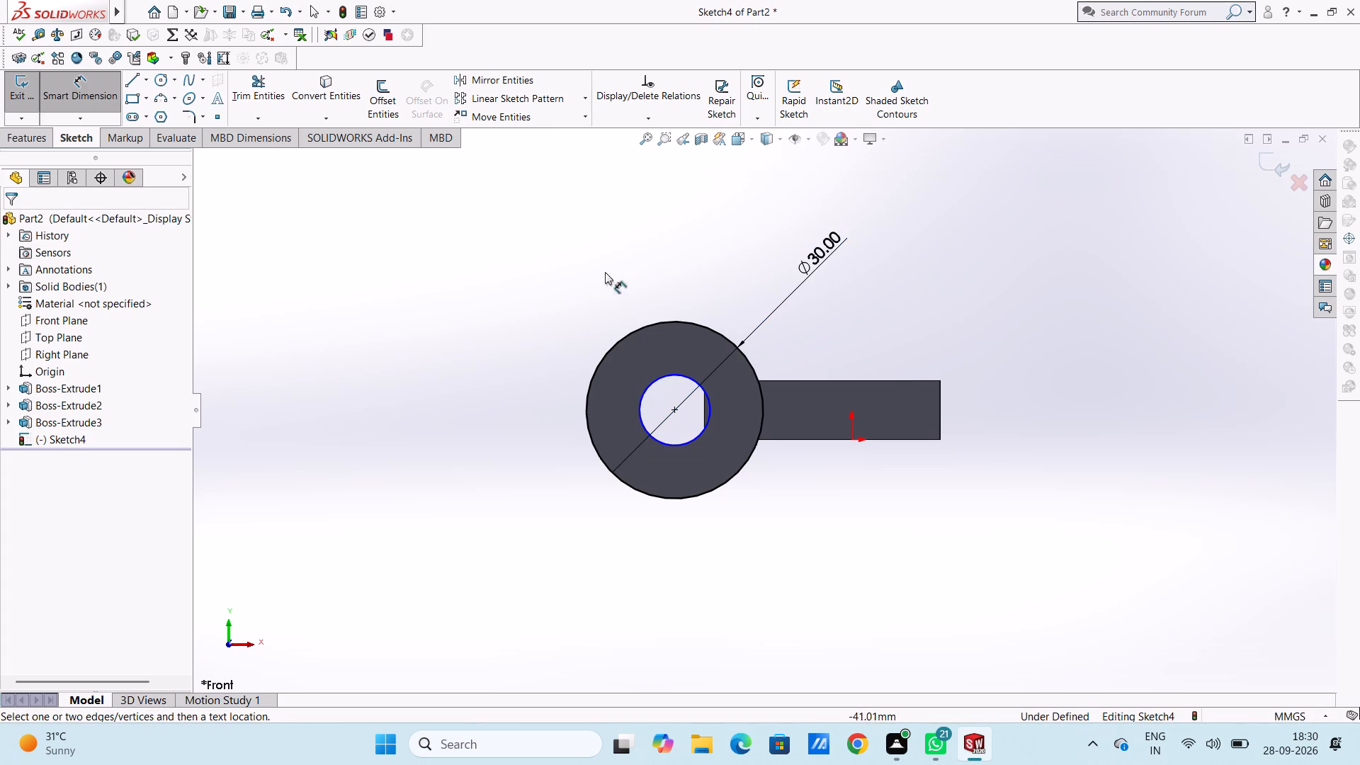
left_click(674, 378)
left_click(547, 282)
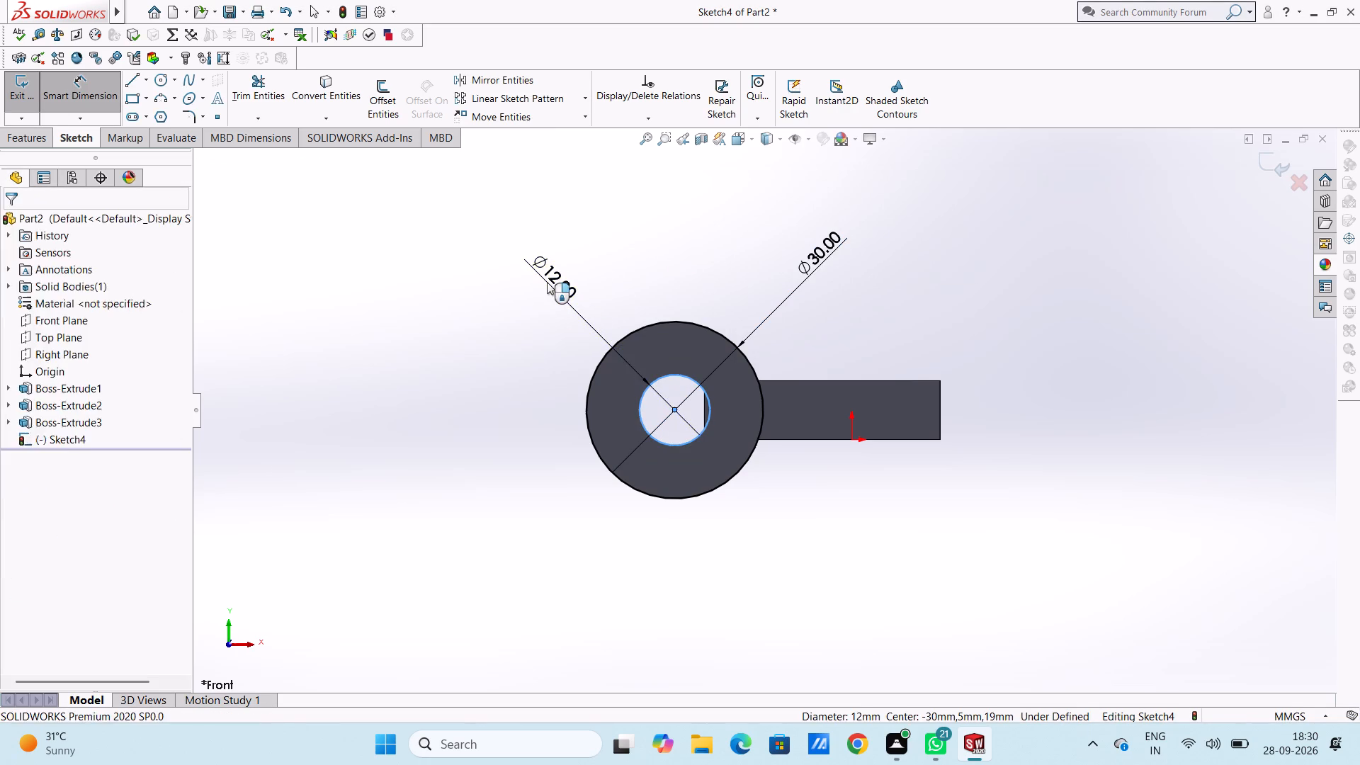
left_click(486, 258)
left_click(494, 259)
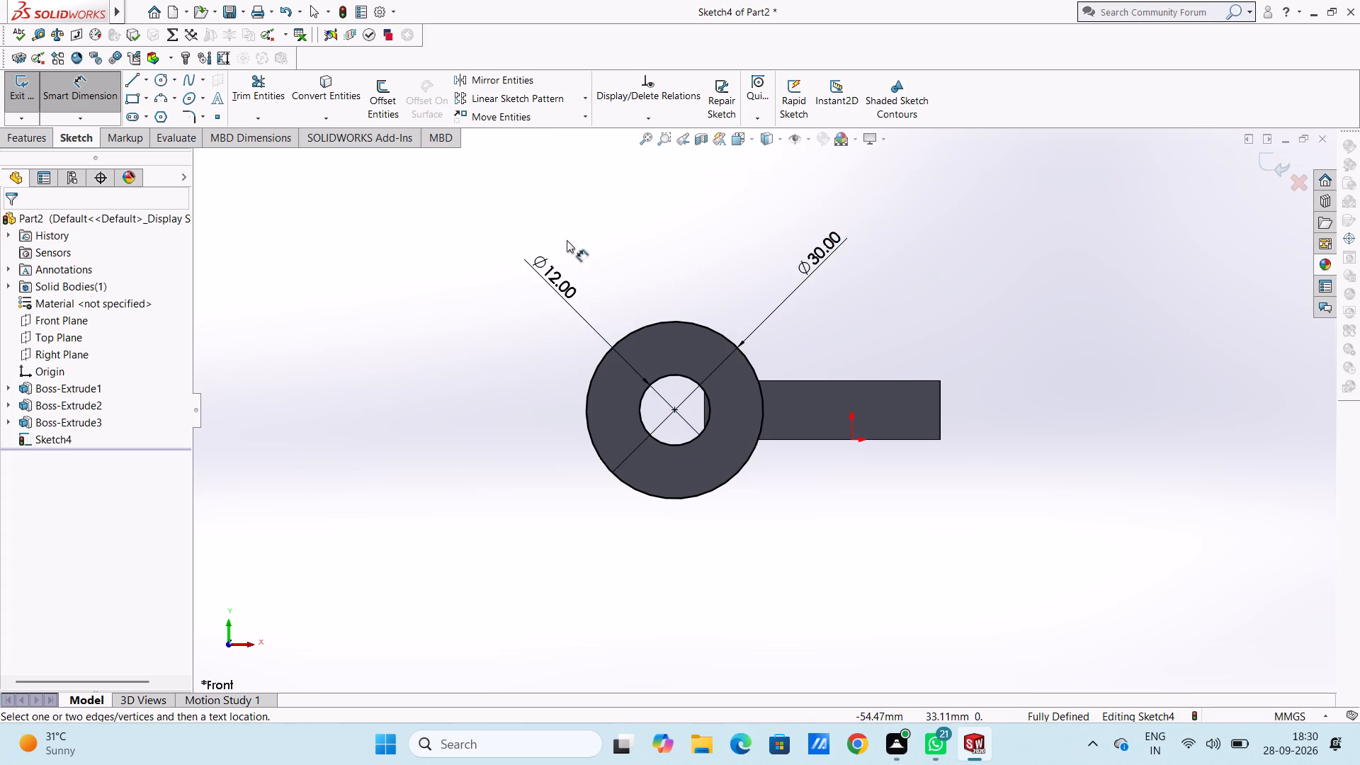
Extrude the new ring profile 38.5 mm forward from the front face, merging it with the existing tube.
middle_click_drag(658, 233, 585, 294)
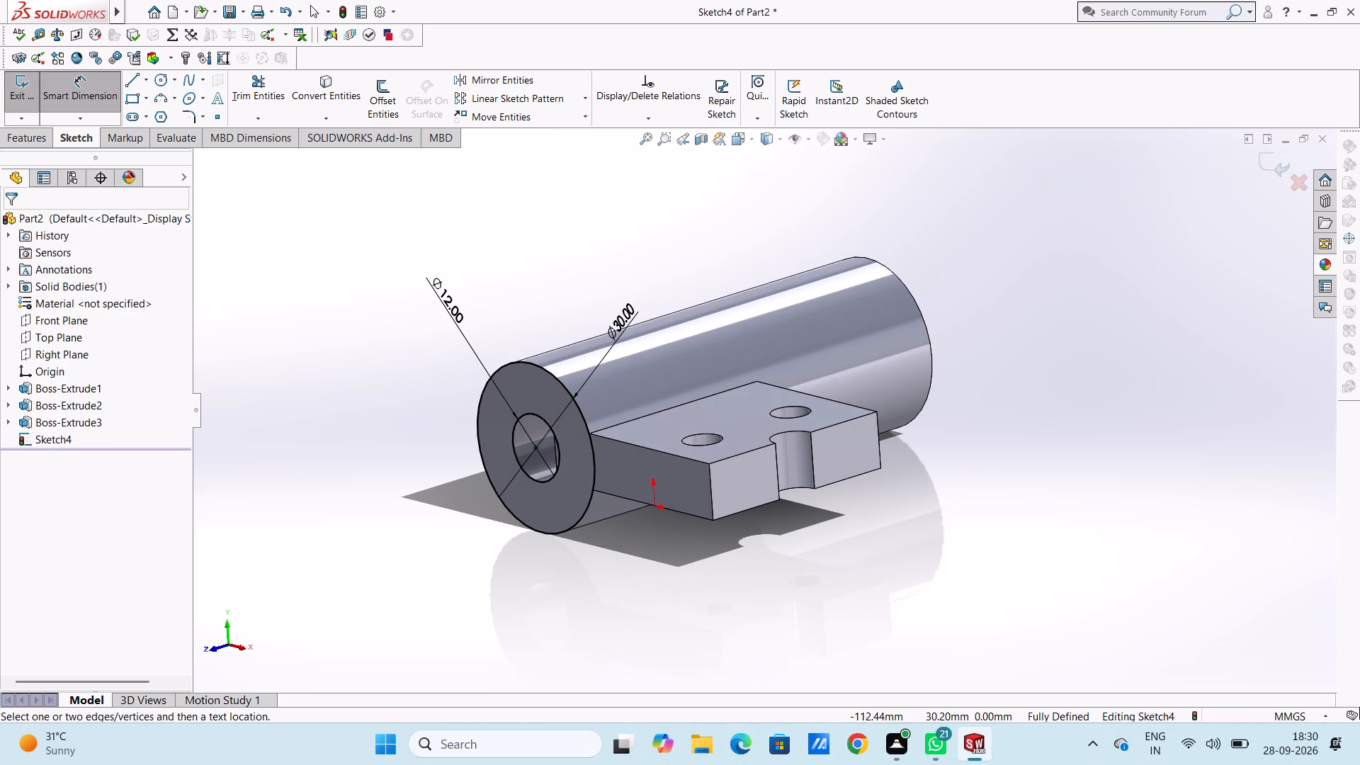
left_click(26, 137)
left_click(25, 110)
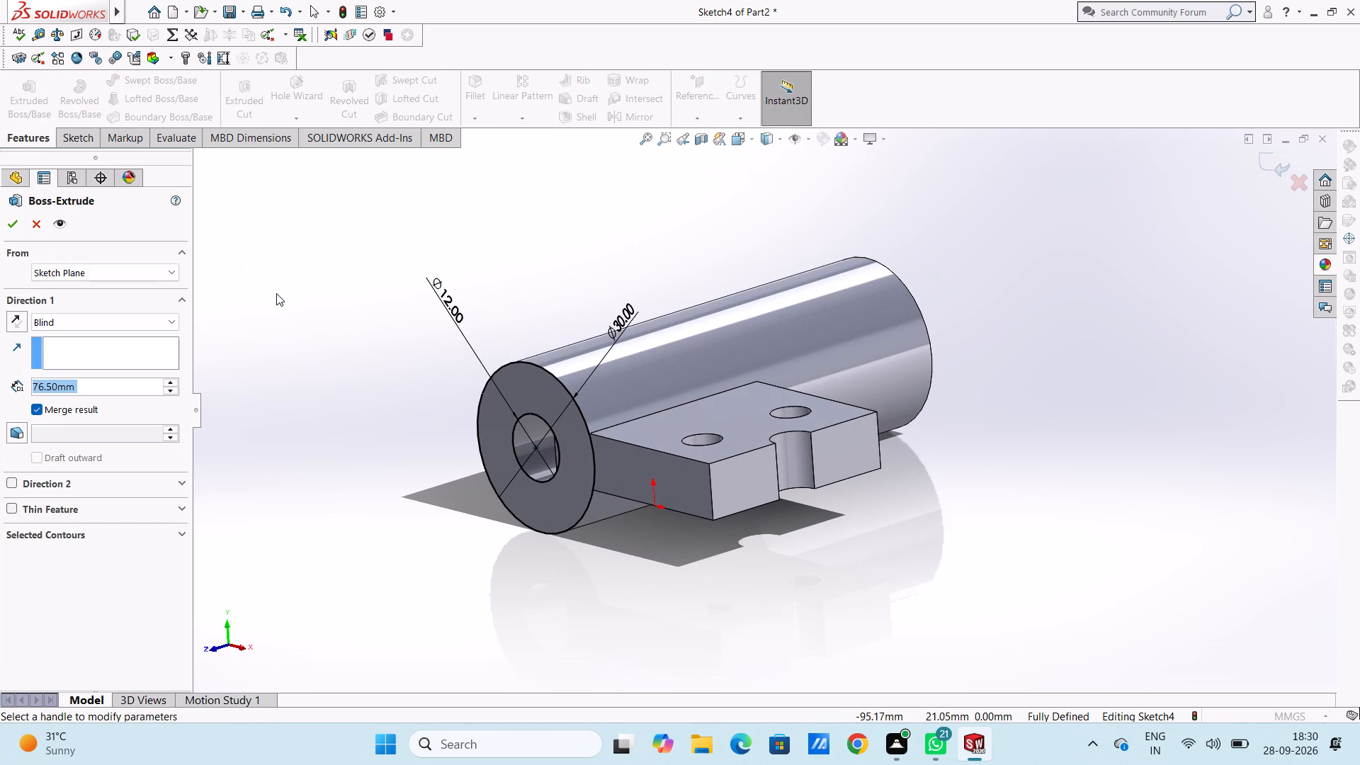
type("38.5")
key("Return")
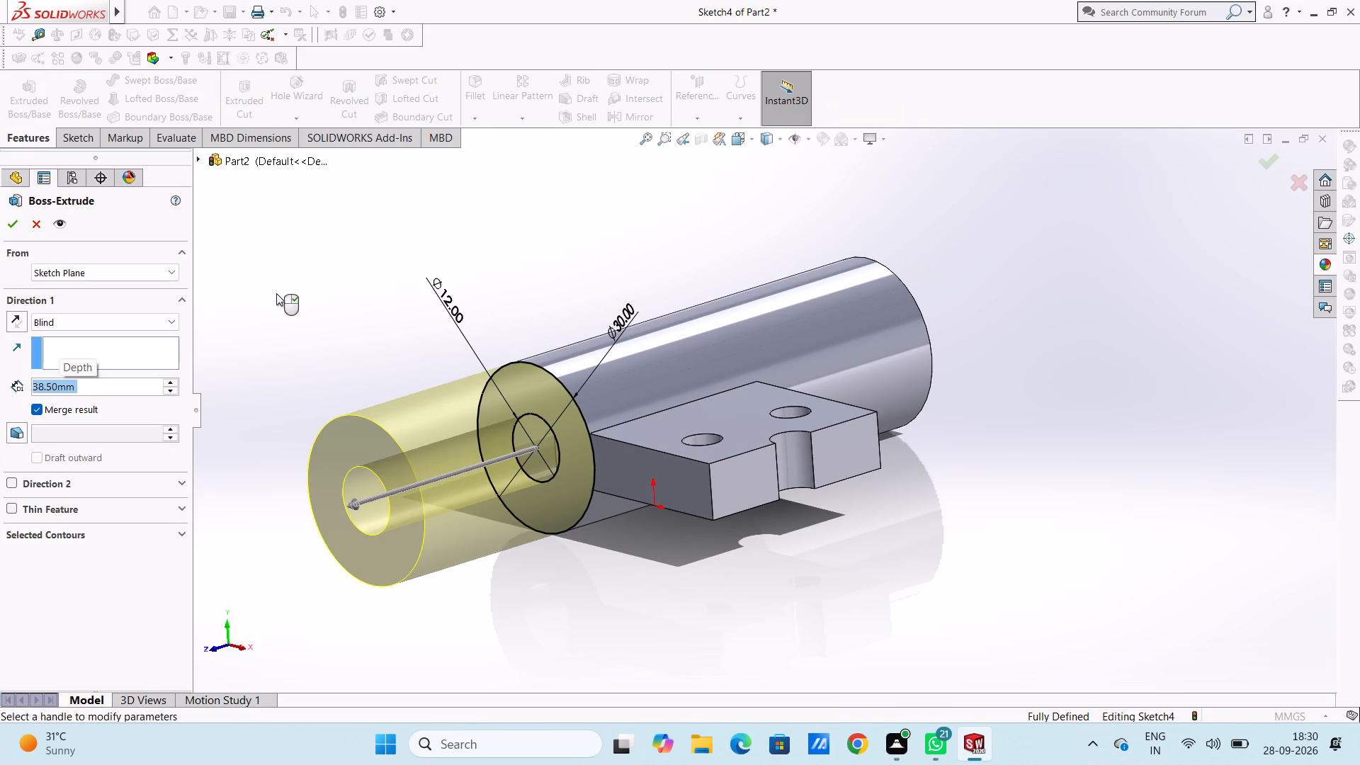
left_click(14, 224)
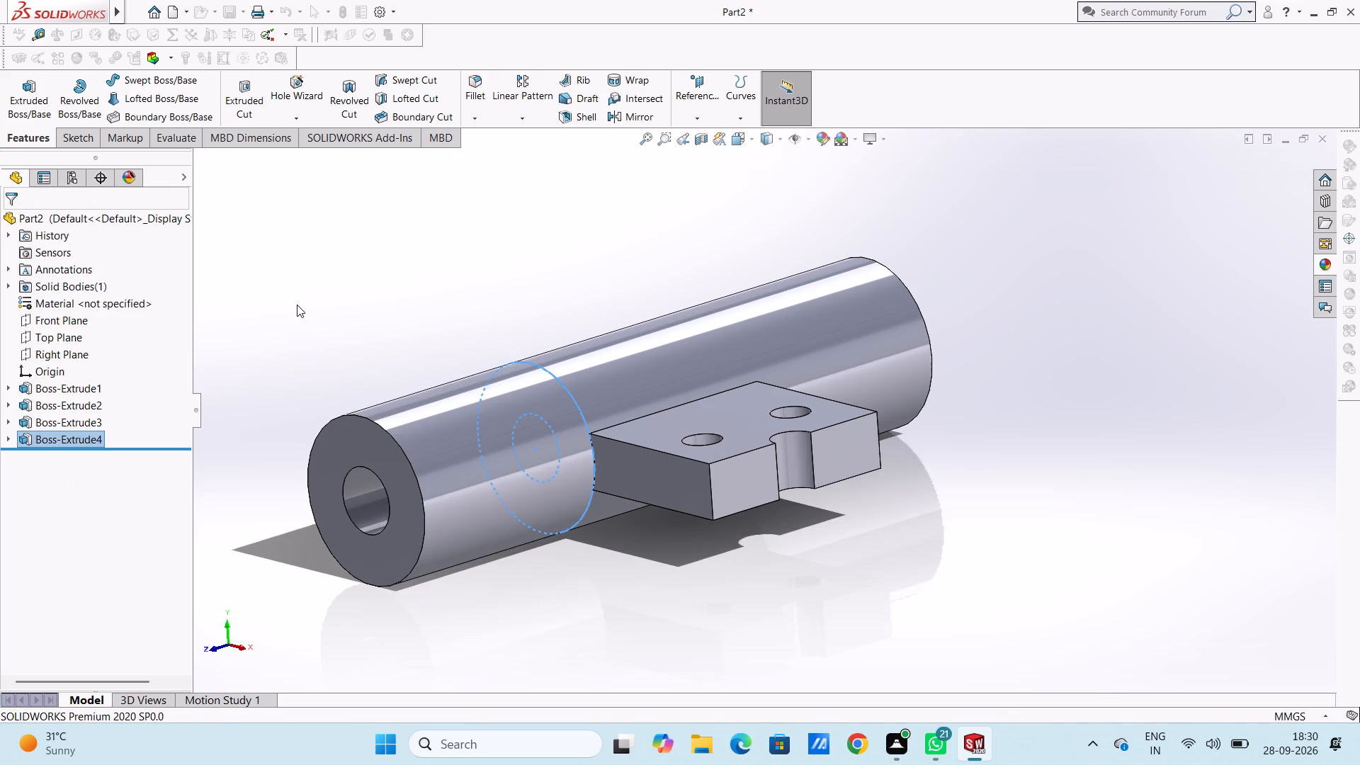
left_click(297, 305)
Sketch a circle of radius 6 mm on the tube's front end face, centred on and matching the bore.
scroll(310, 309, "up", 4)
middle_click_drag(350, 323, 462, 313)
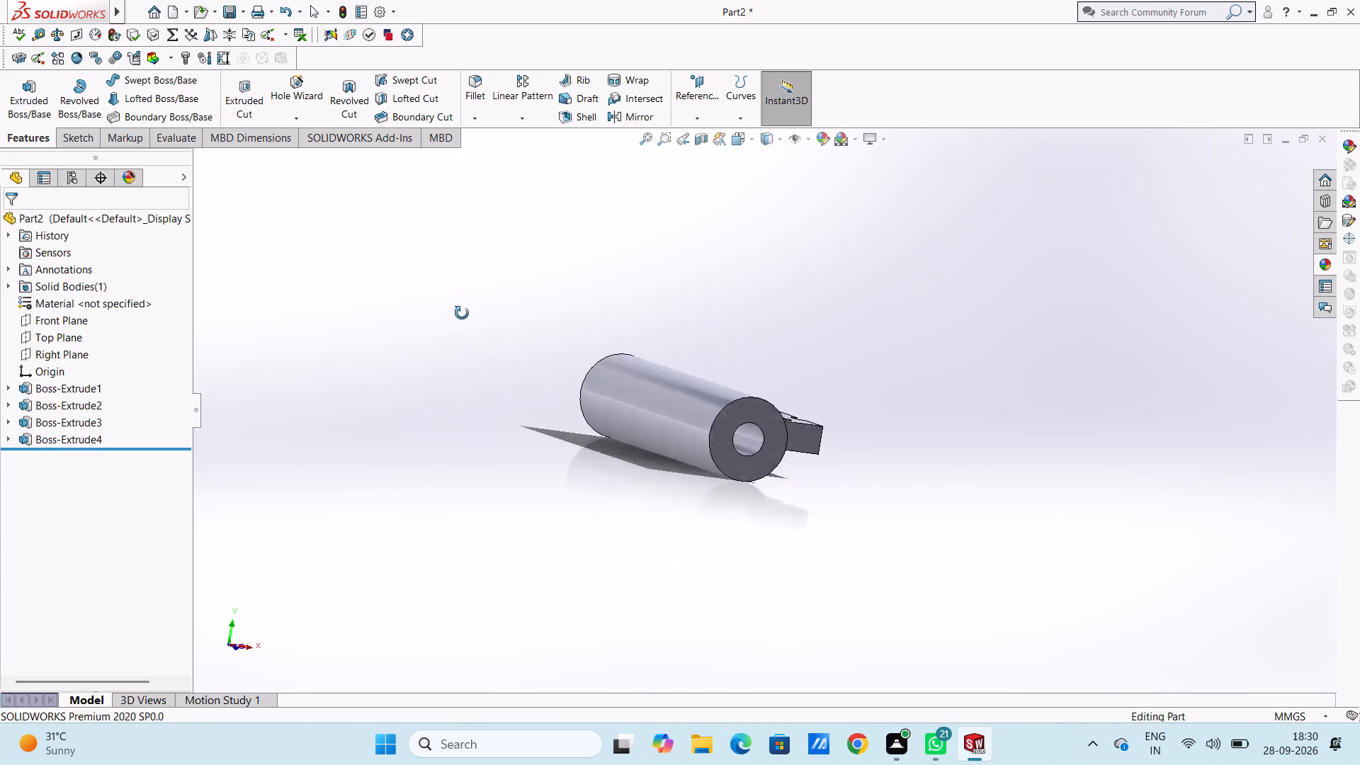
middle_click_drag(462, 313, 429, 291)
scroll(426, 293, "up", 1)
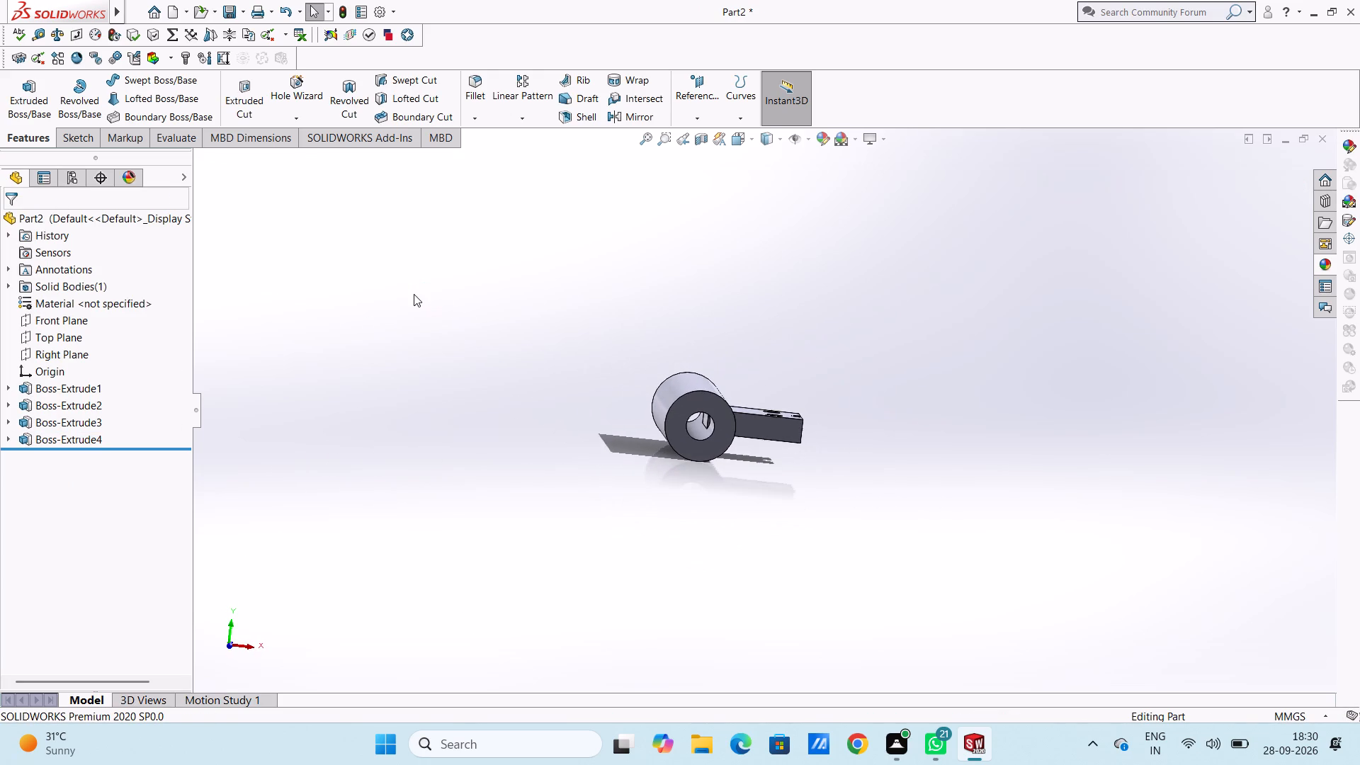
key("ctrl+1")
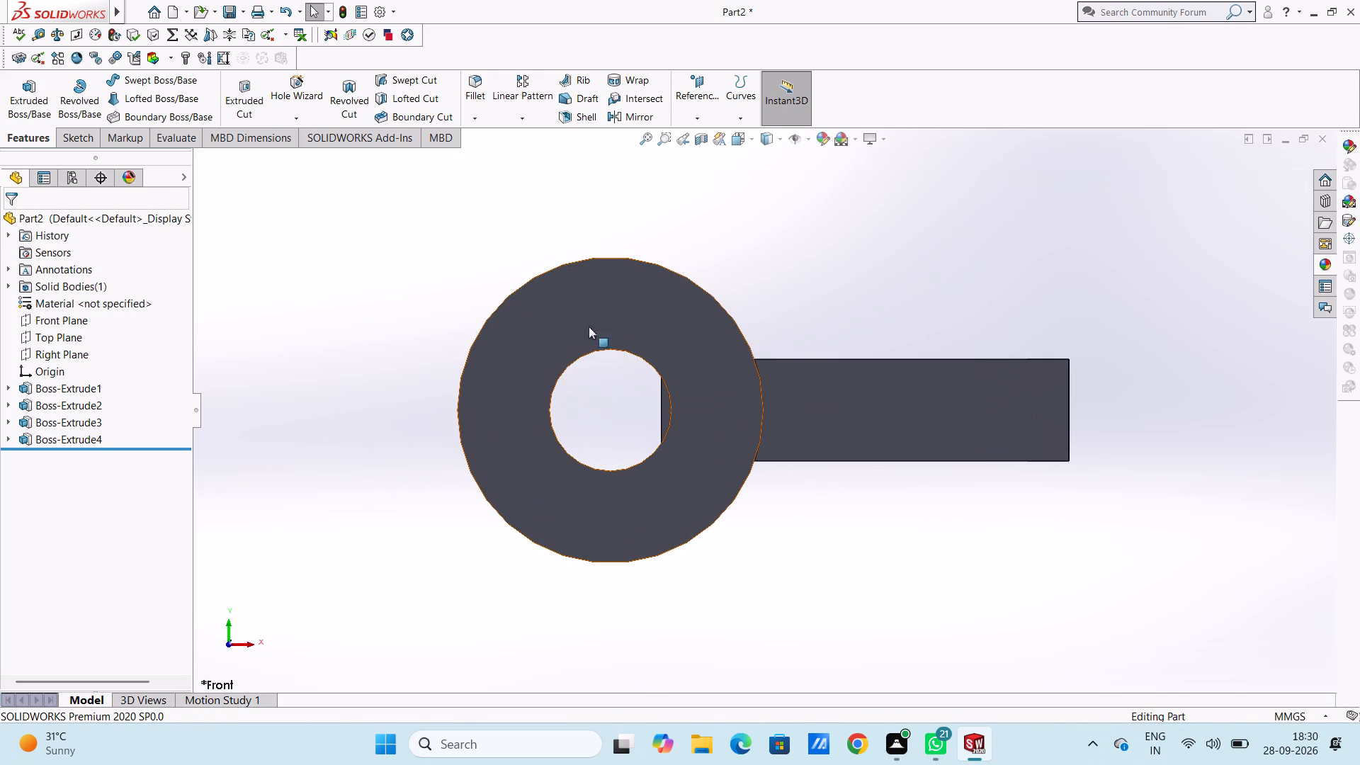
left_click(620, 339)
left_click(682, 301)
left_click(640, 237)
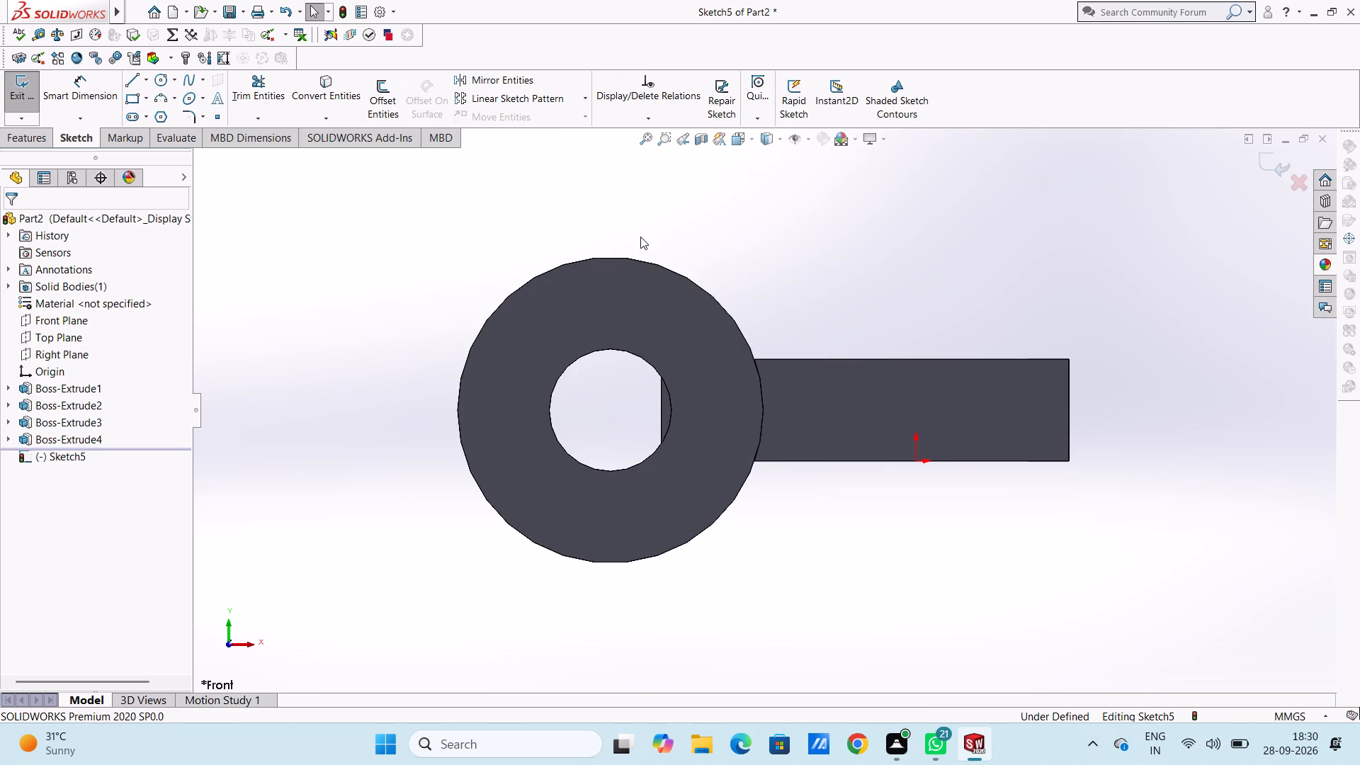
left_click(163, 81)
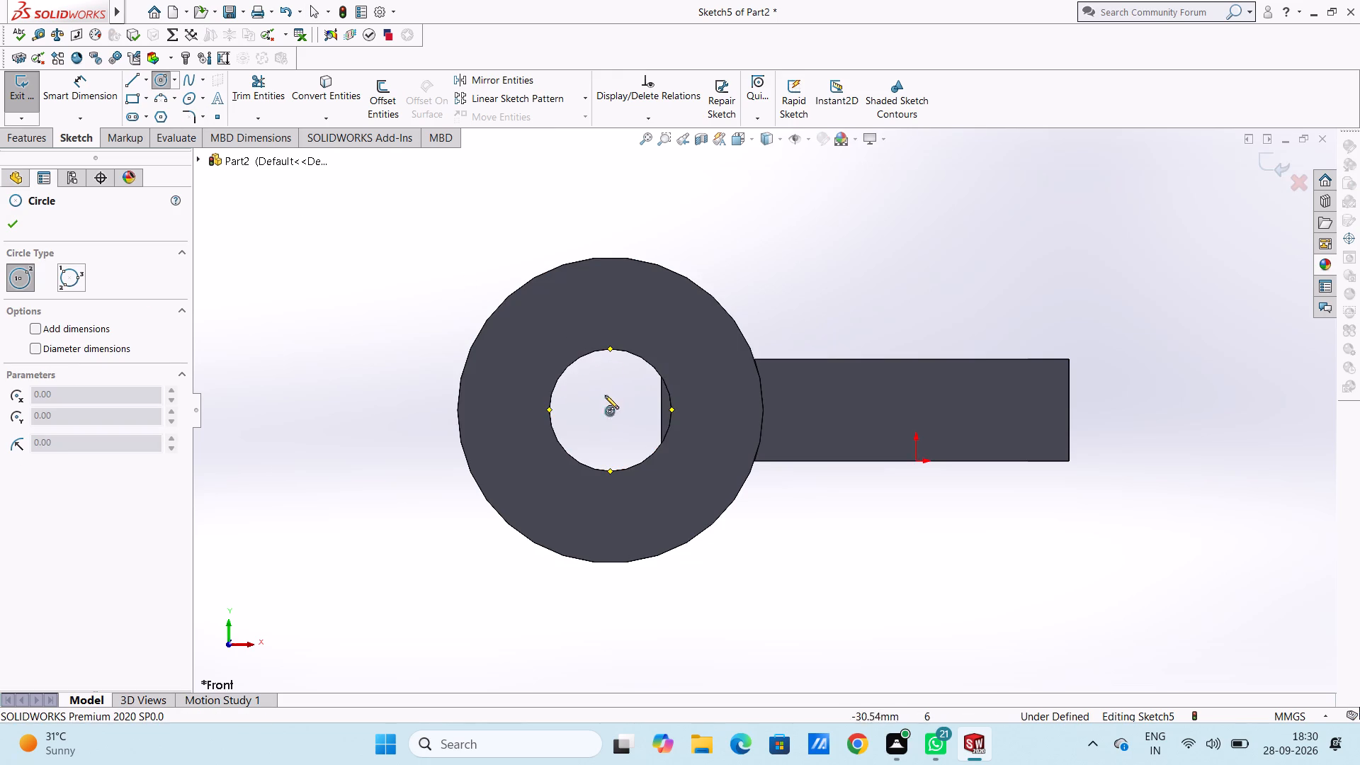
left_click(609, 409)
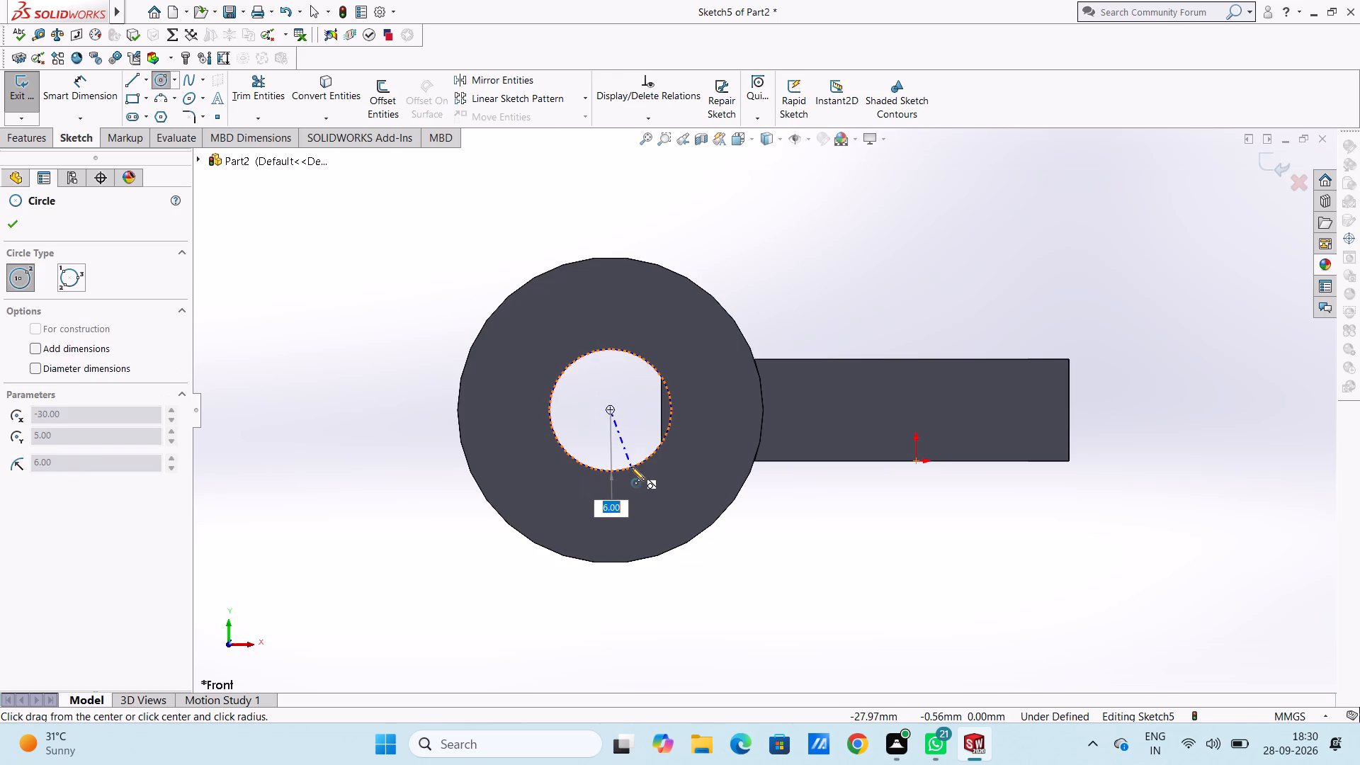
left_click(631, 467)
left_click(18, 227)
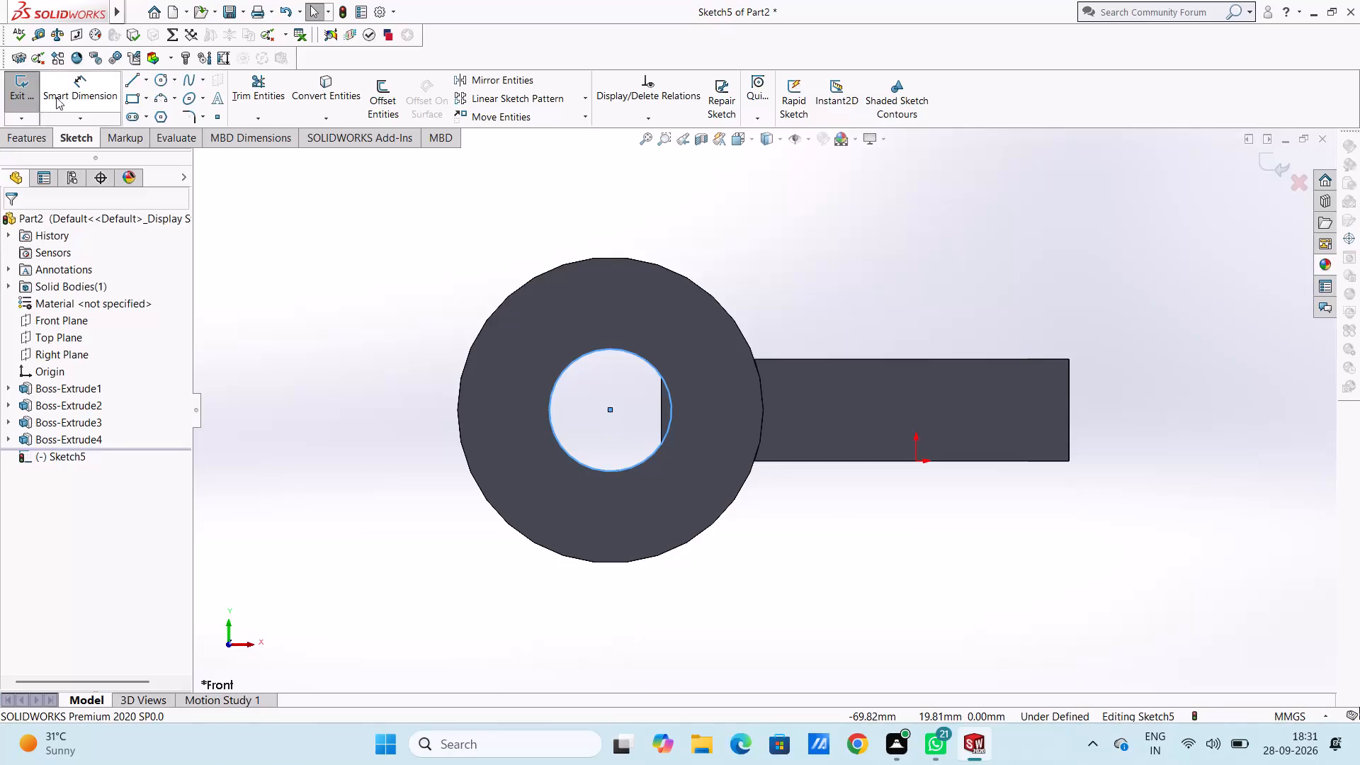
Dimension the new circle's diameter as 12 mm.
left_click(76, 85)
left_click(578, 359)
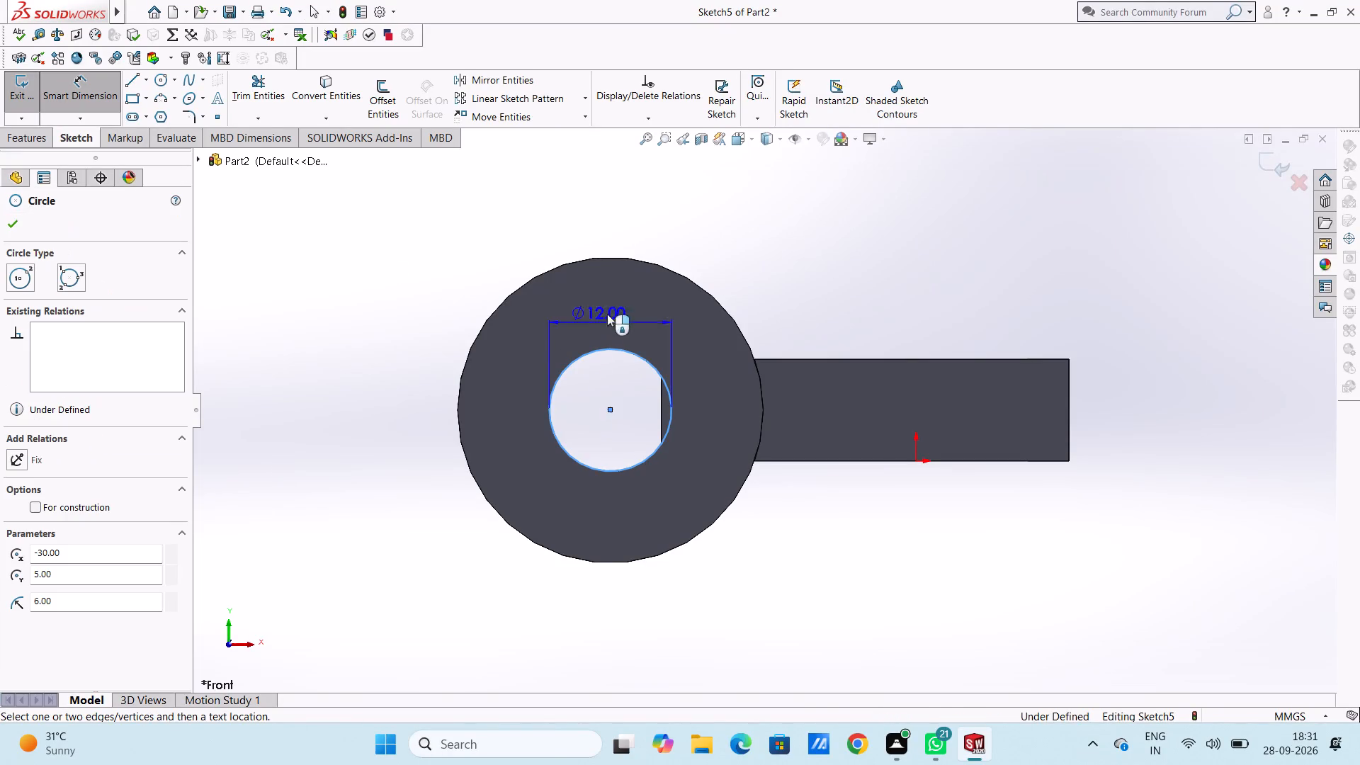
left_click(936, 246)
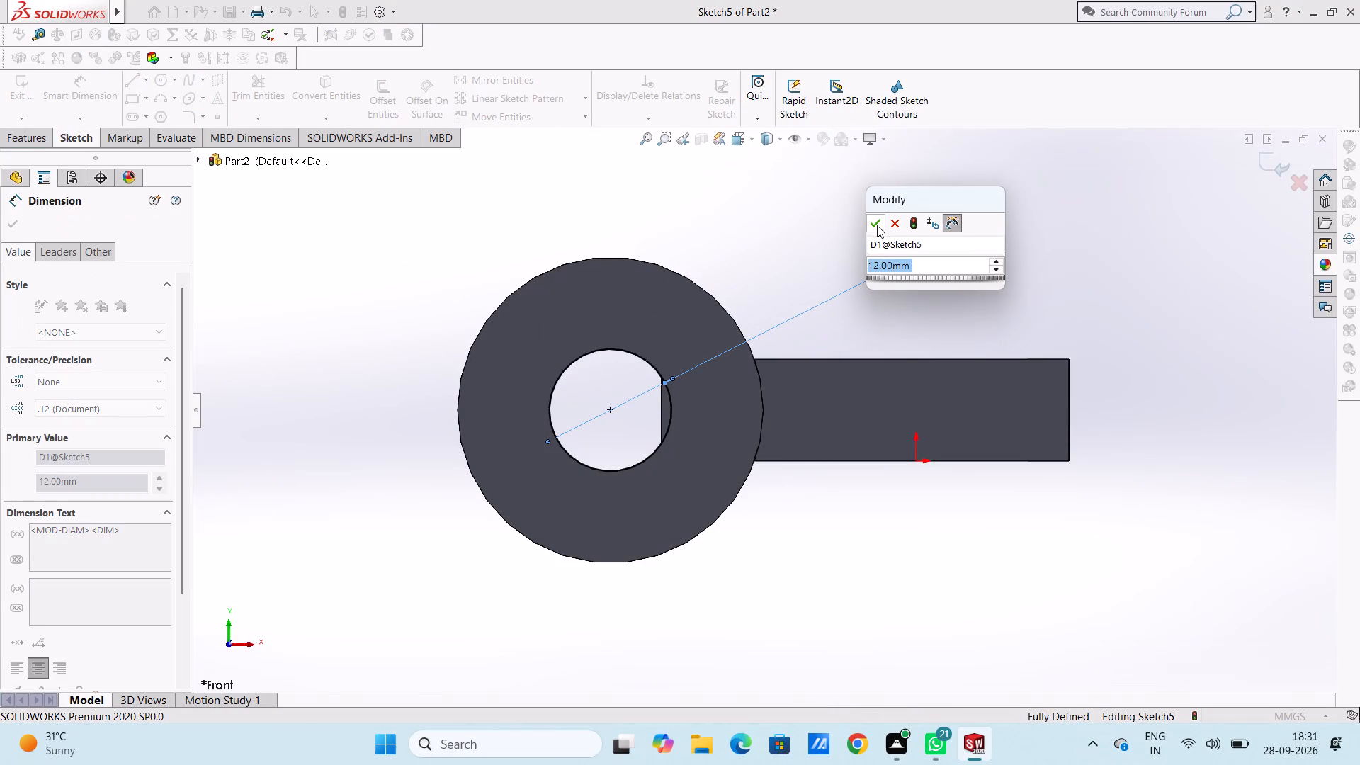
left_click(877, 221)
left_click(840, 217)
middle_click_drag(819, 234, 780, 264)
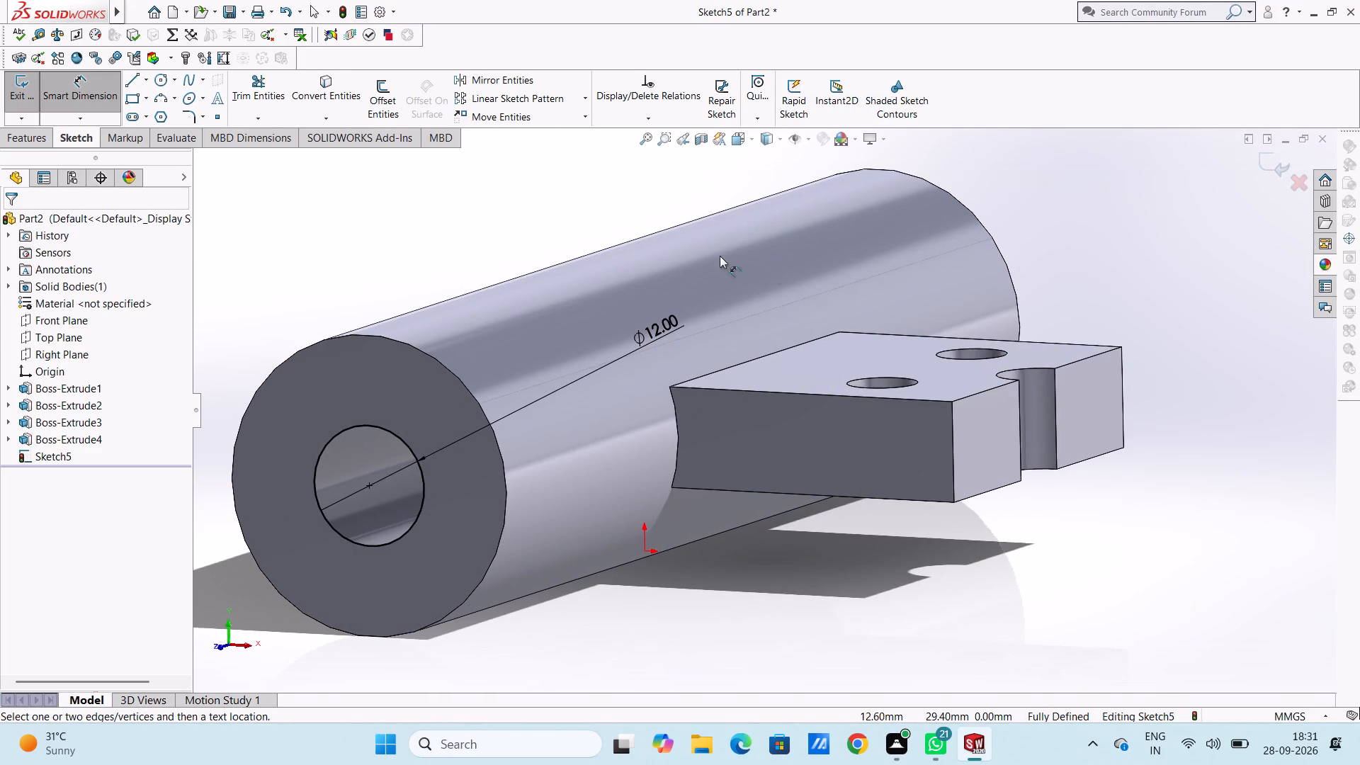
Cut-extrude the 12 mm circle as a blind cut 115 mm deep from the front face through the tube.
left_click(30, 143)
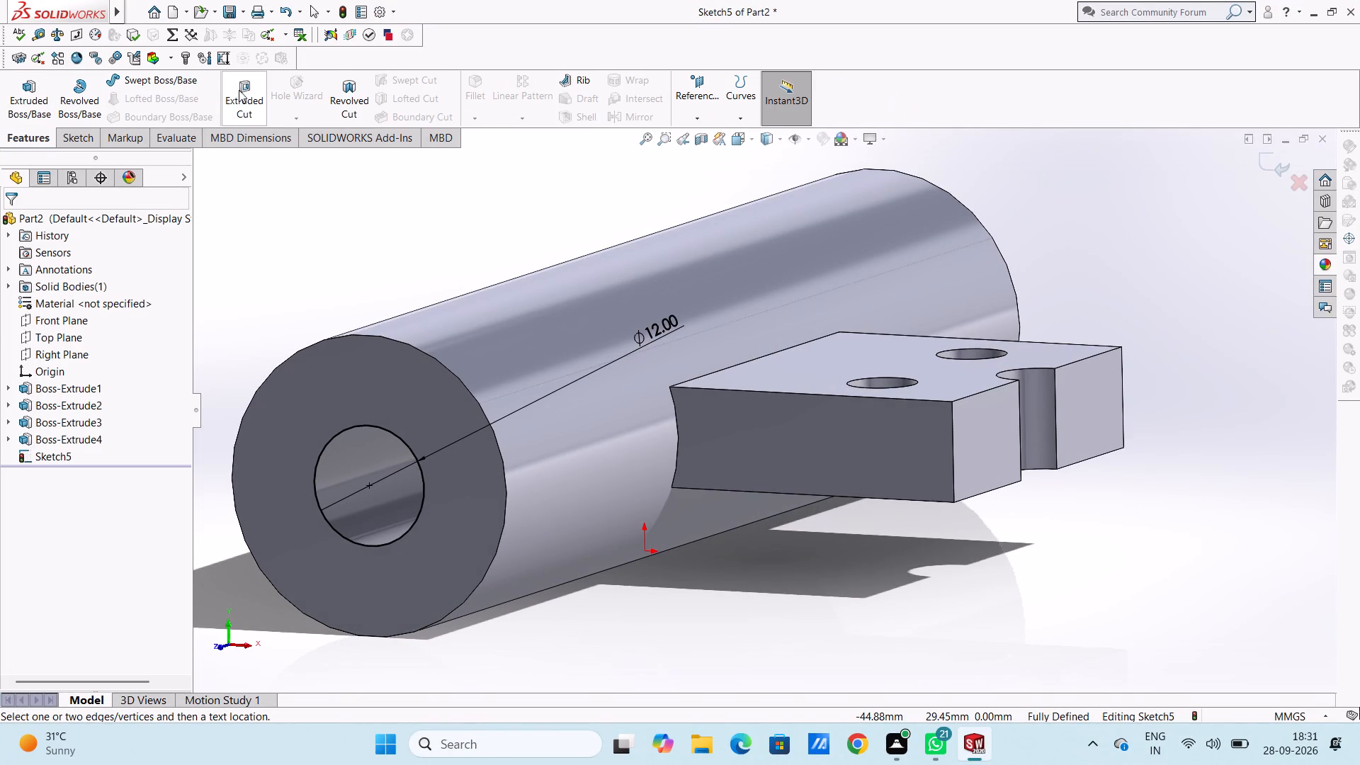
left_click(258, 85)
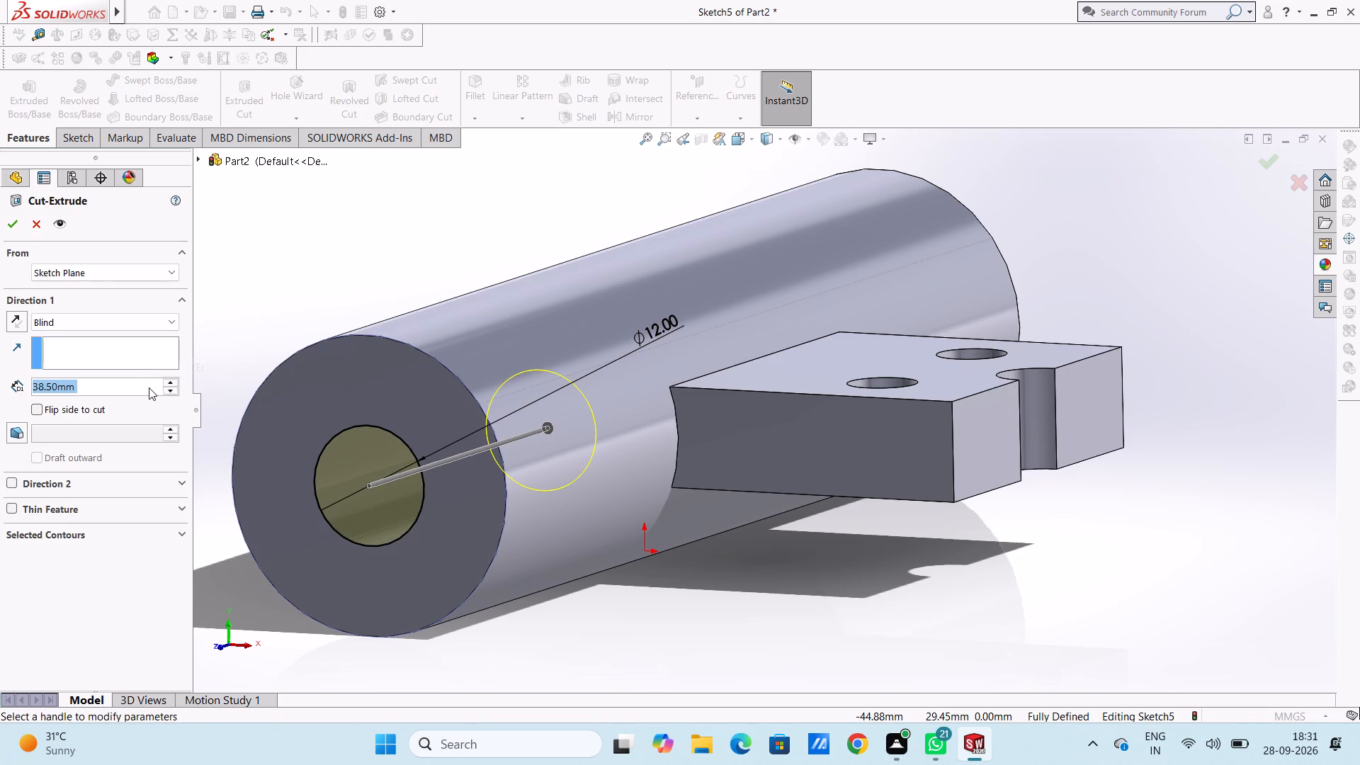
type("115")
key("Return")
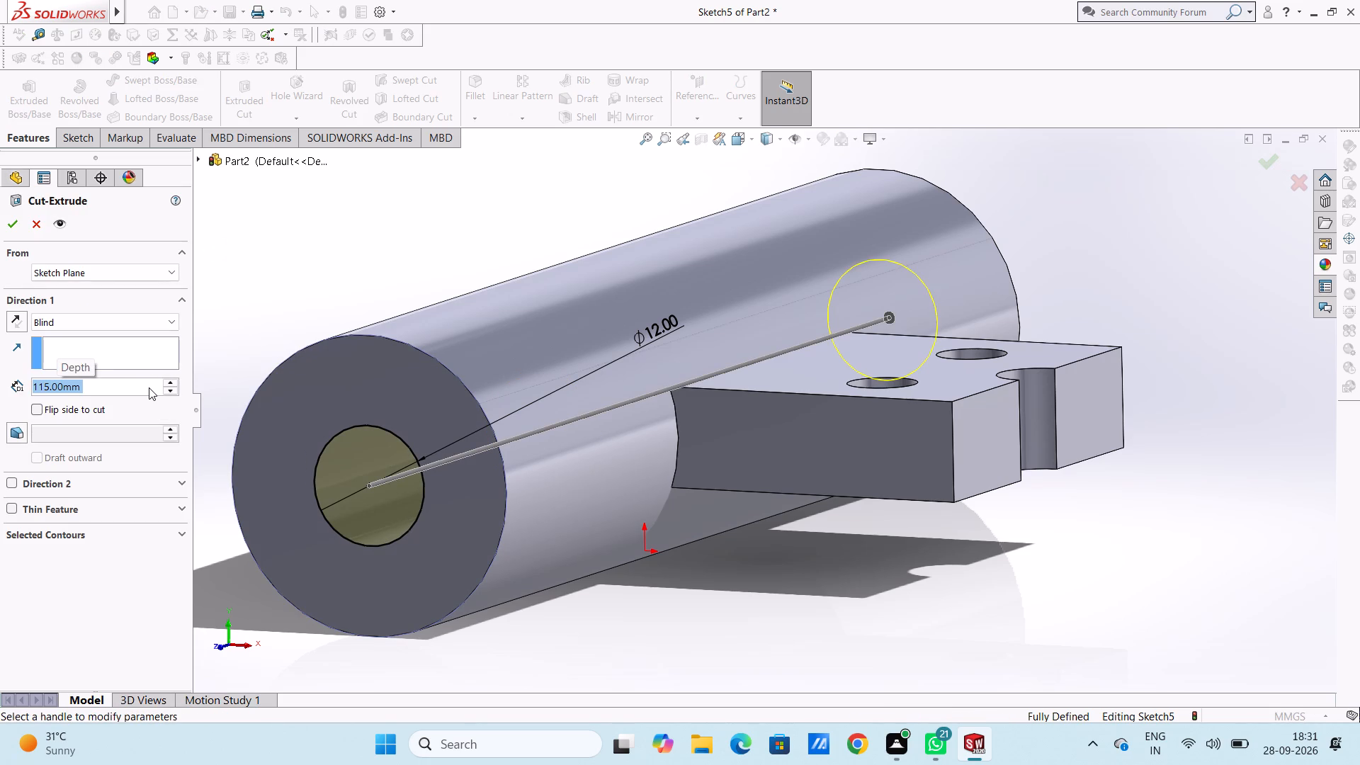
left_click(6, 220)
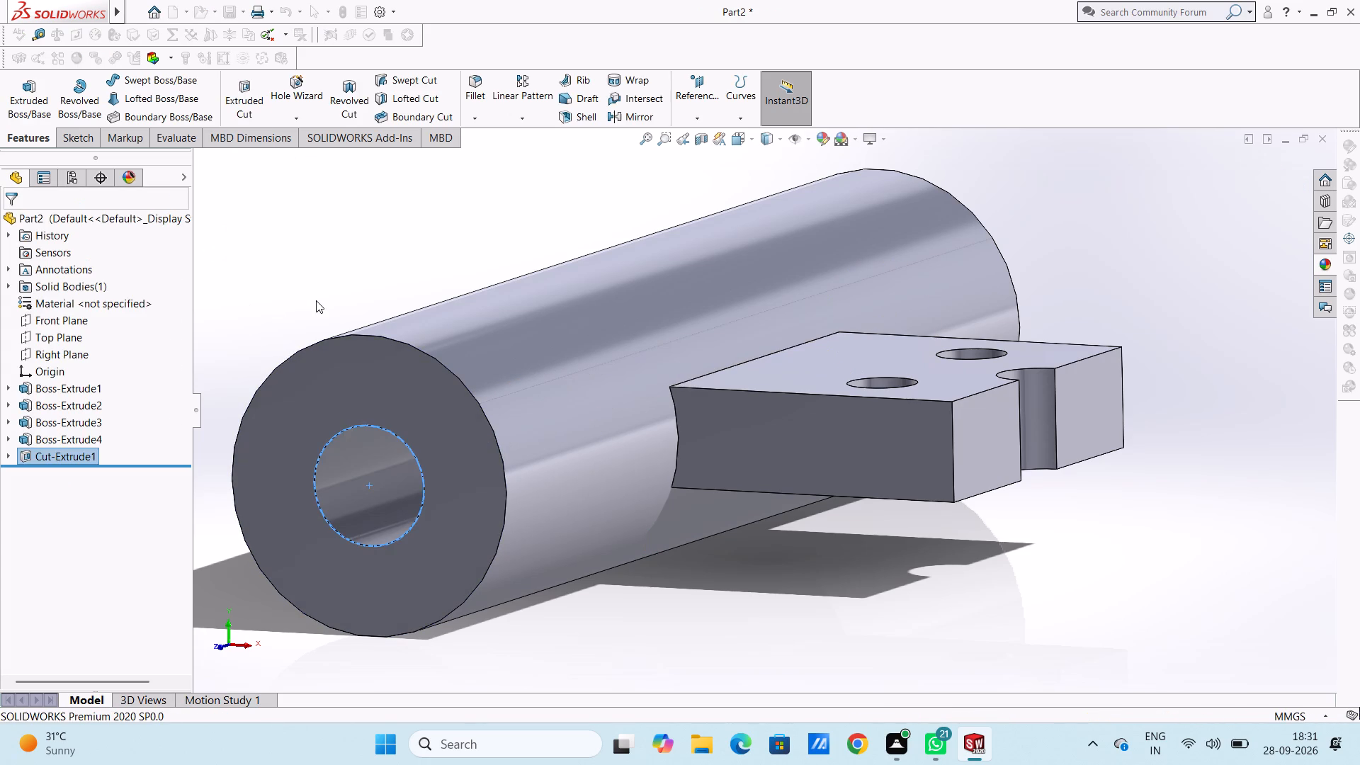
left_click(316, 300)
Examine the tube, its bore and the attached notched block from several angles.
scroll(316, 300, "up", 3)
middle_click_drag(332, 300, 377, 263)
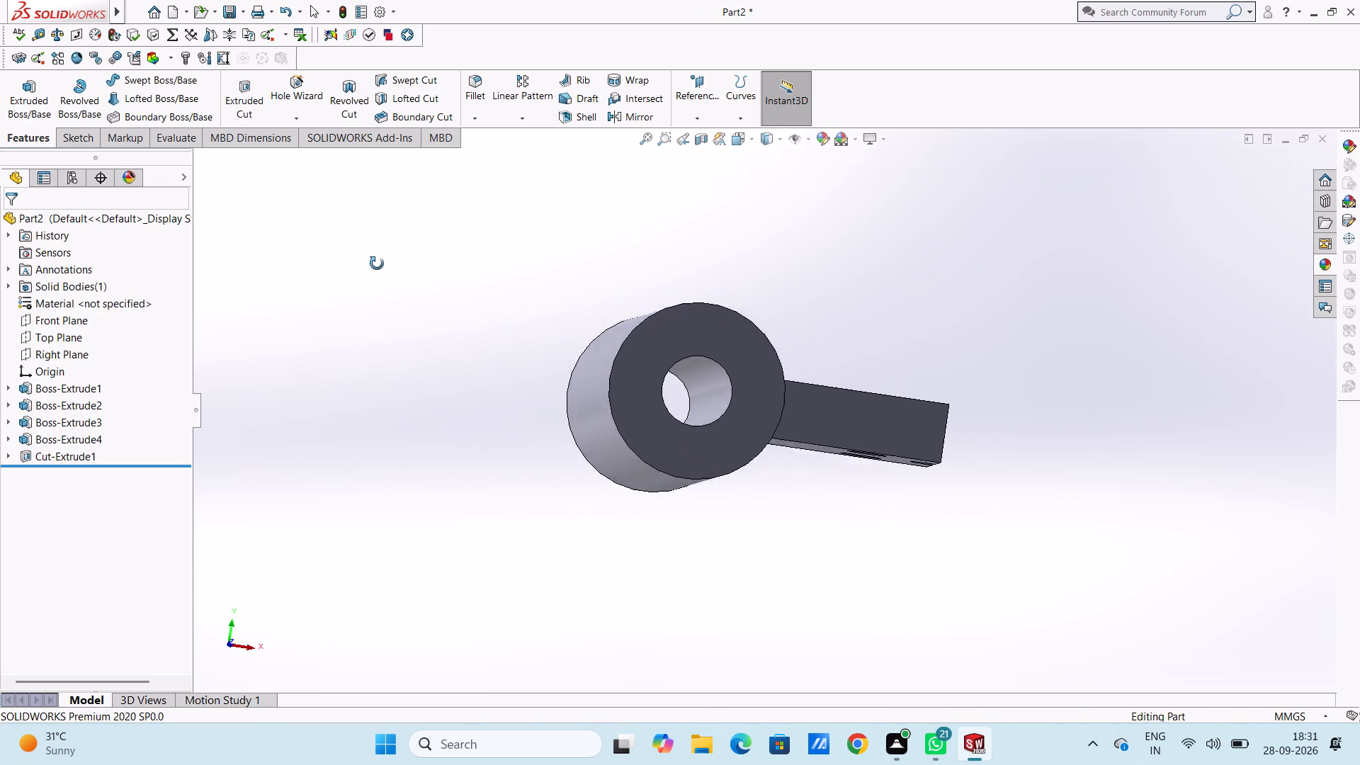
middle_click_drag(377, 263, 343, 286)
middle_click_drag(346, 317, 350, 319)
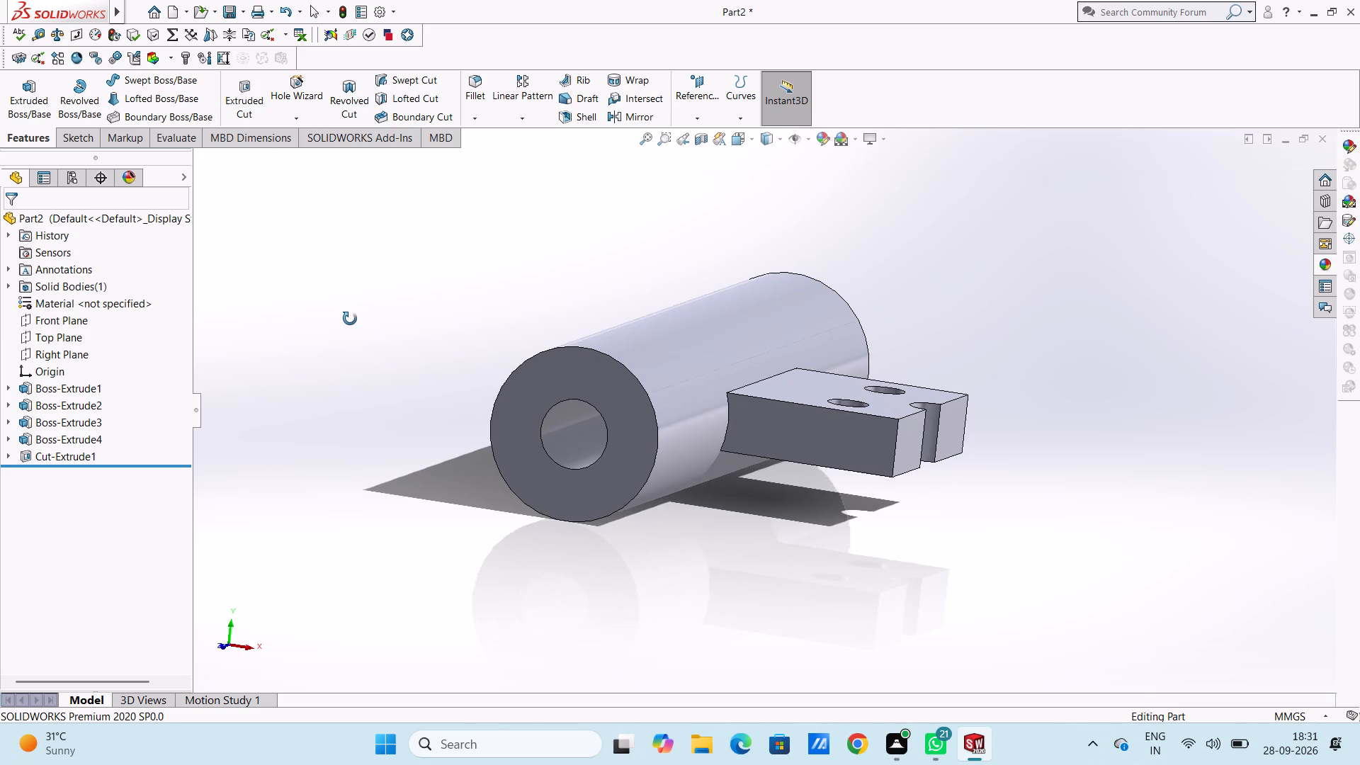
middle_click_drag(350, 319, 348, 325)
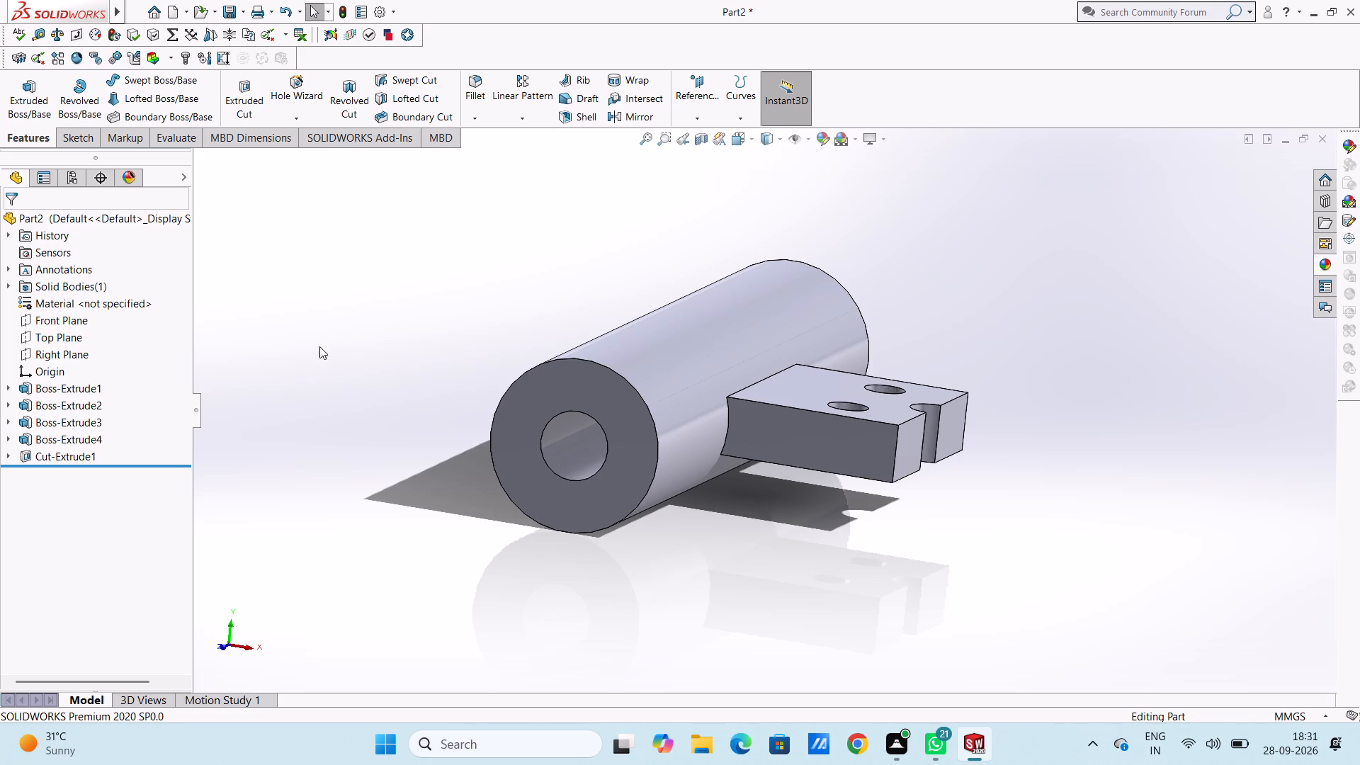
scroll(336, 341, "up", 4)
middle_click_drag(392, 352, 450, 426)
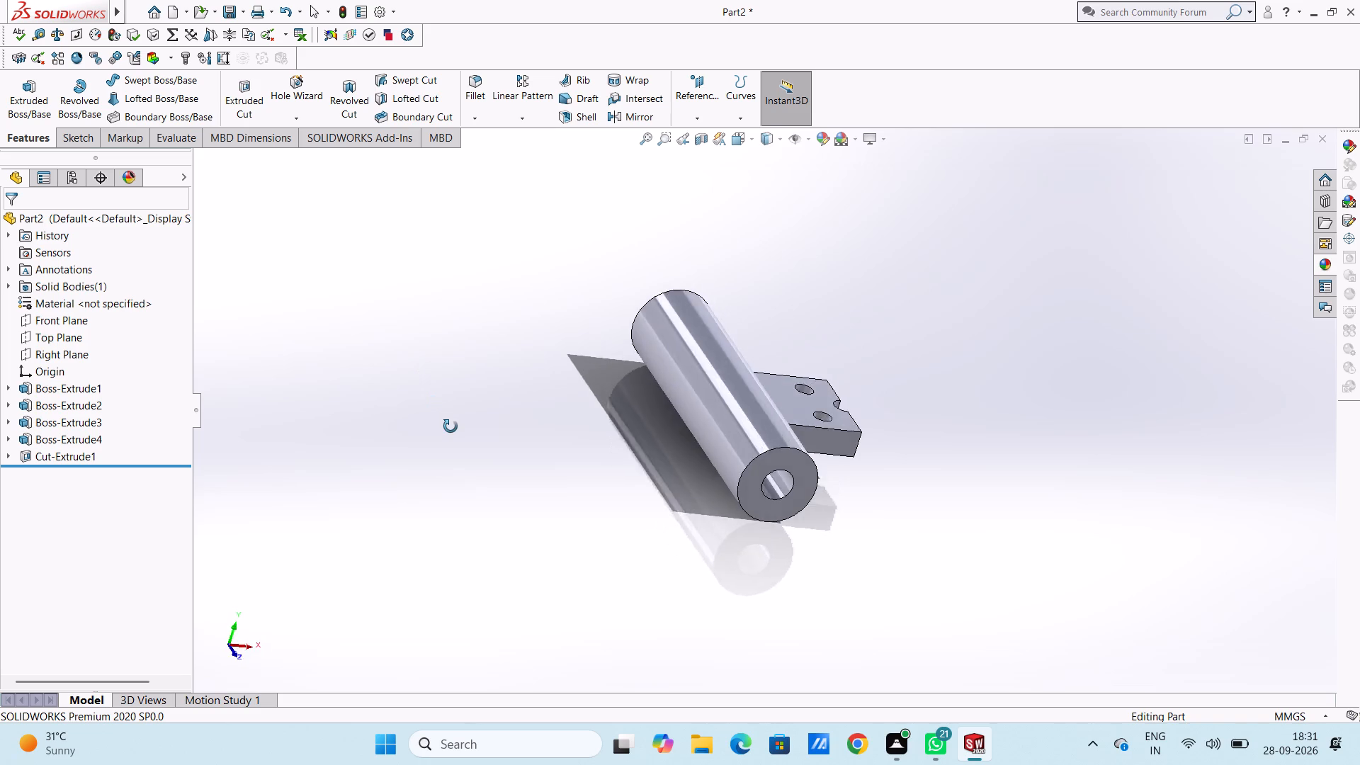
middle_click_drag(450, 426, 415, 432)
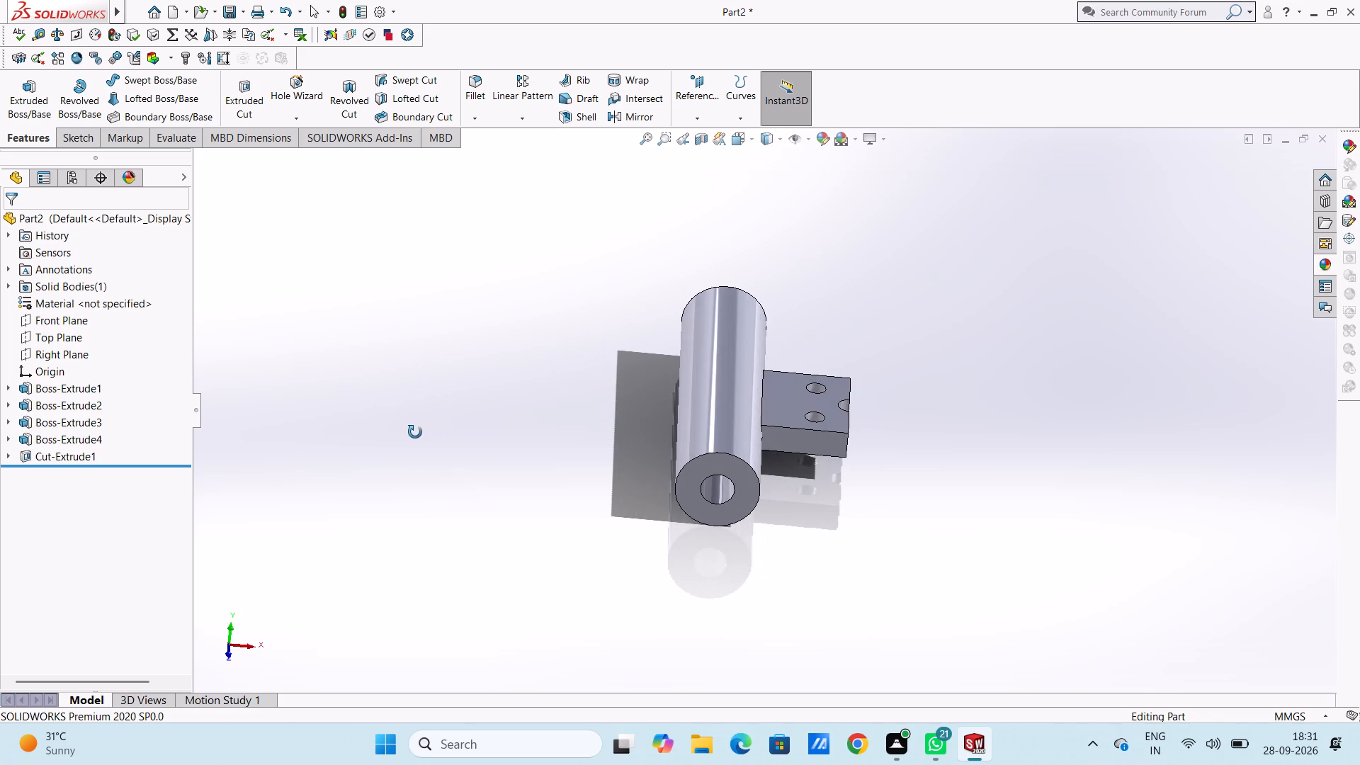
middle_click_drag(415, 432, 395, 434)
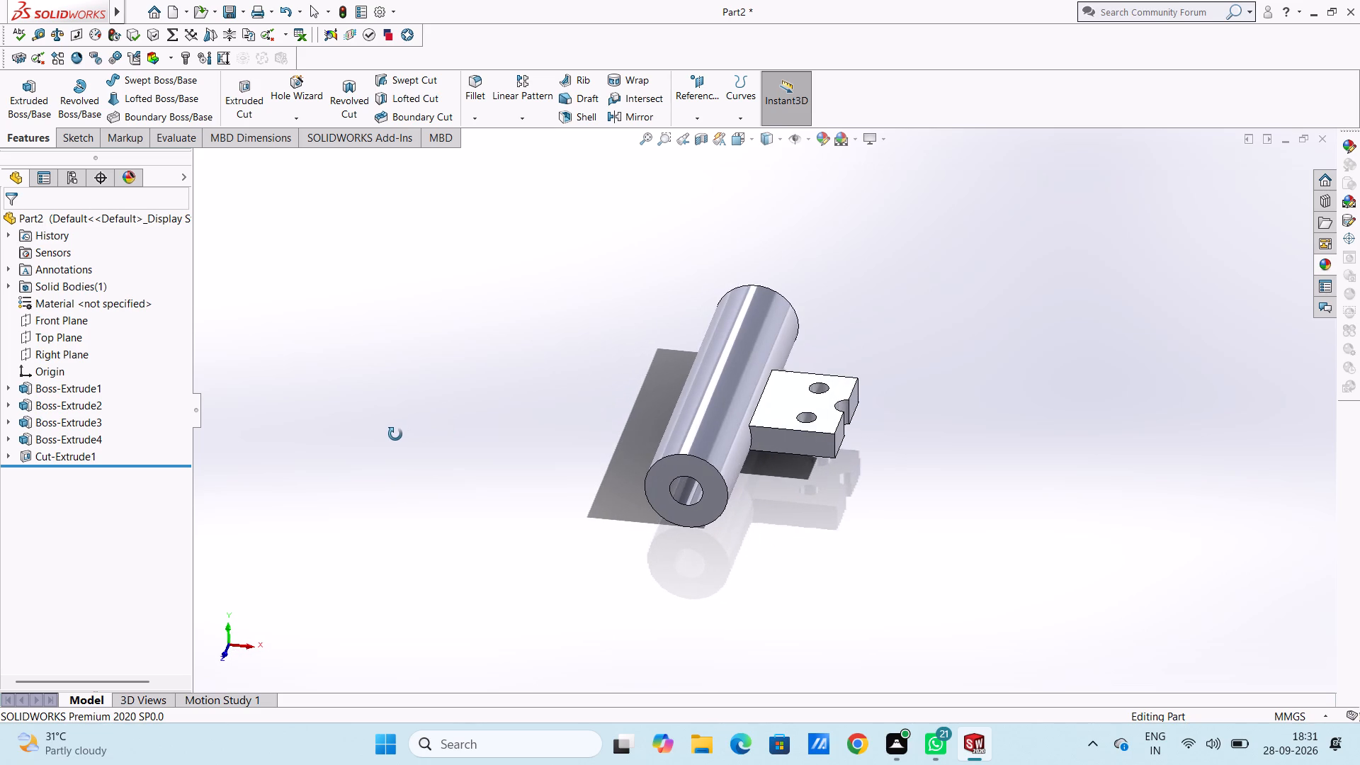
middle_click_drag(395, 434, 426, 435)
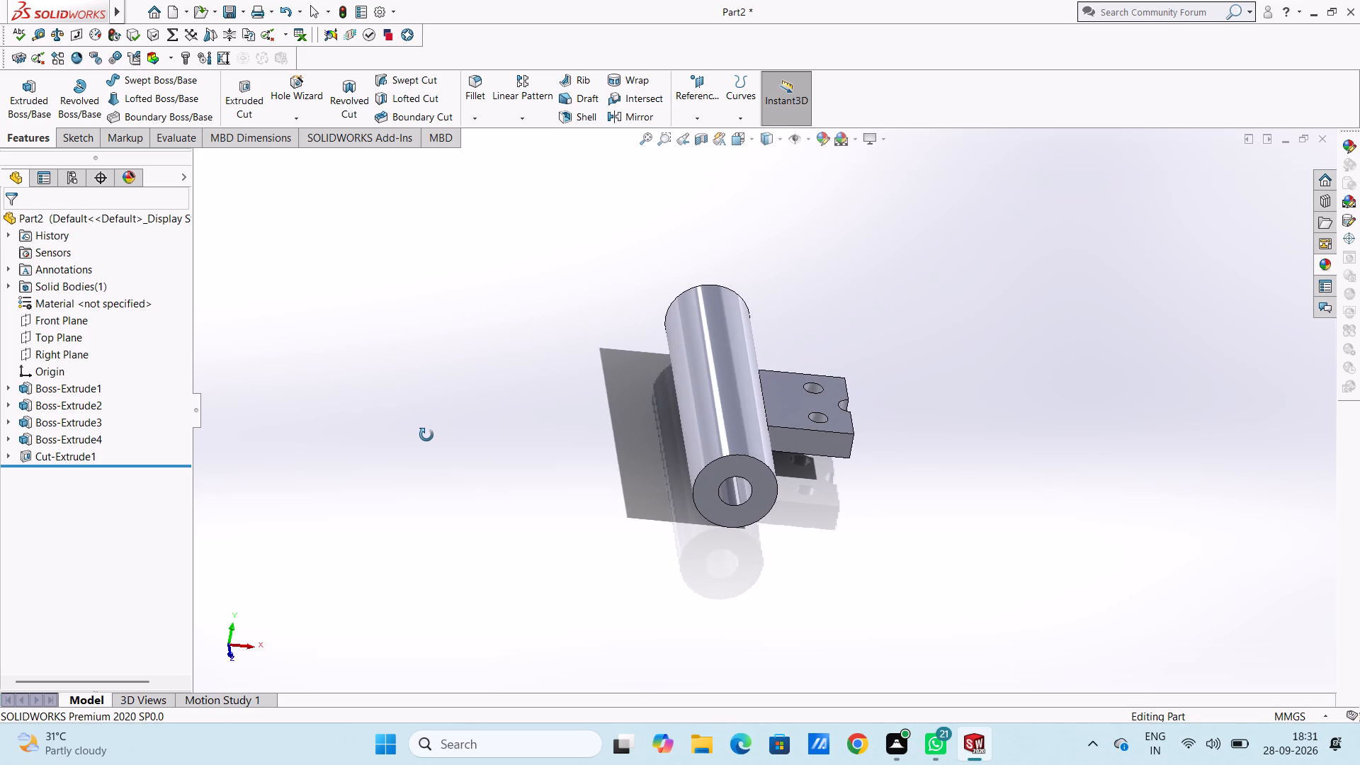
middle_click_drag(426, 435, 402, 436)
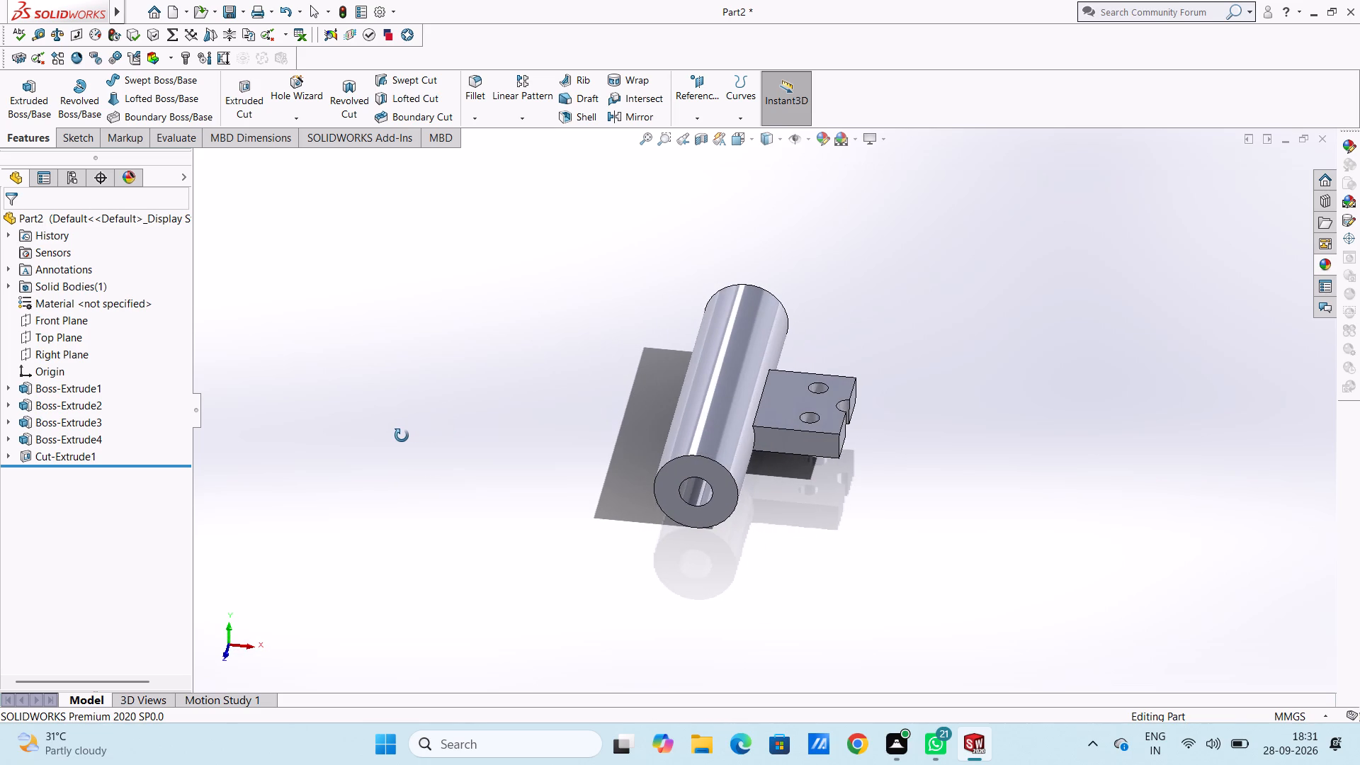
middle_click_drag(402, 436, 395, 433)
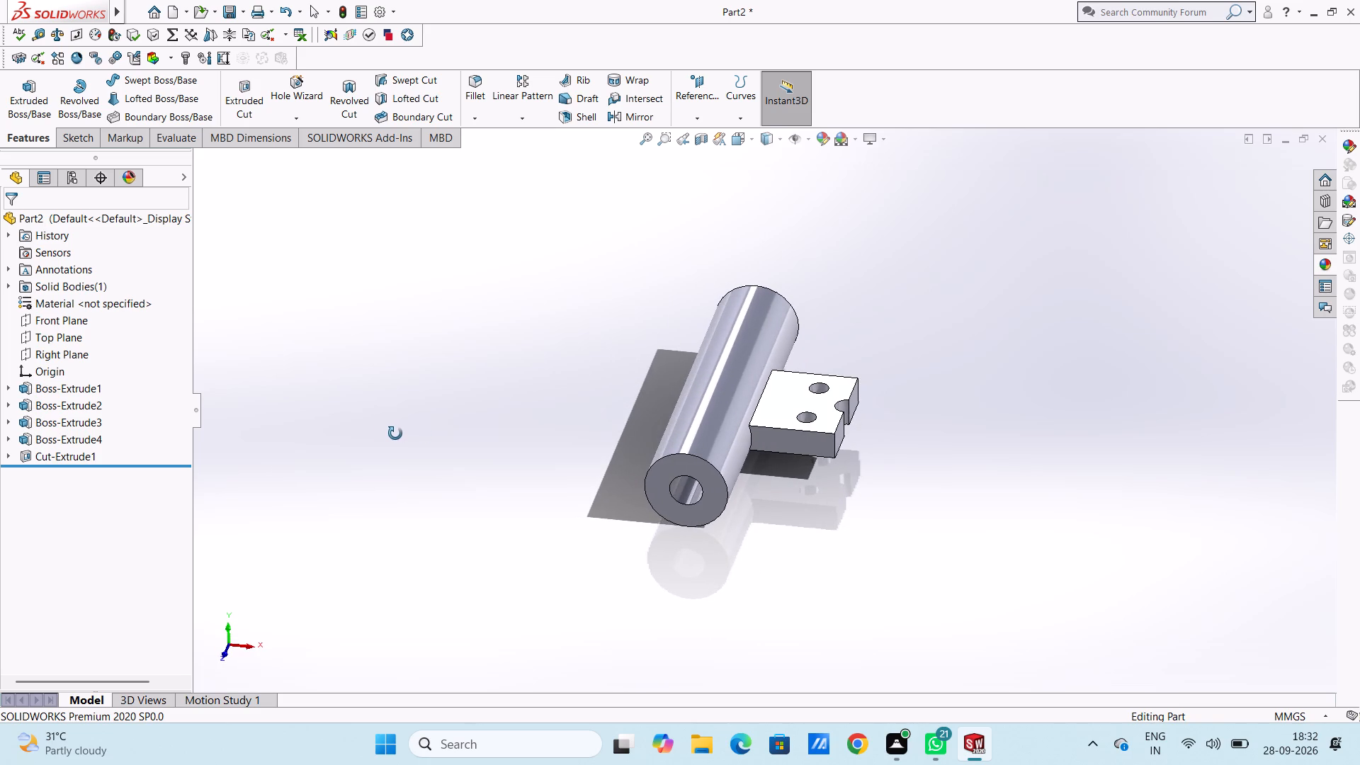
middle_click_drag(395, 433, 380, 432)
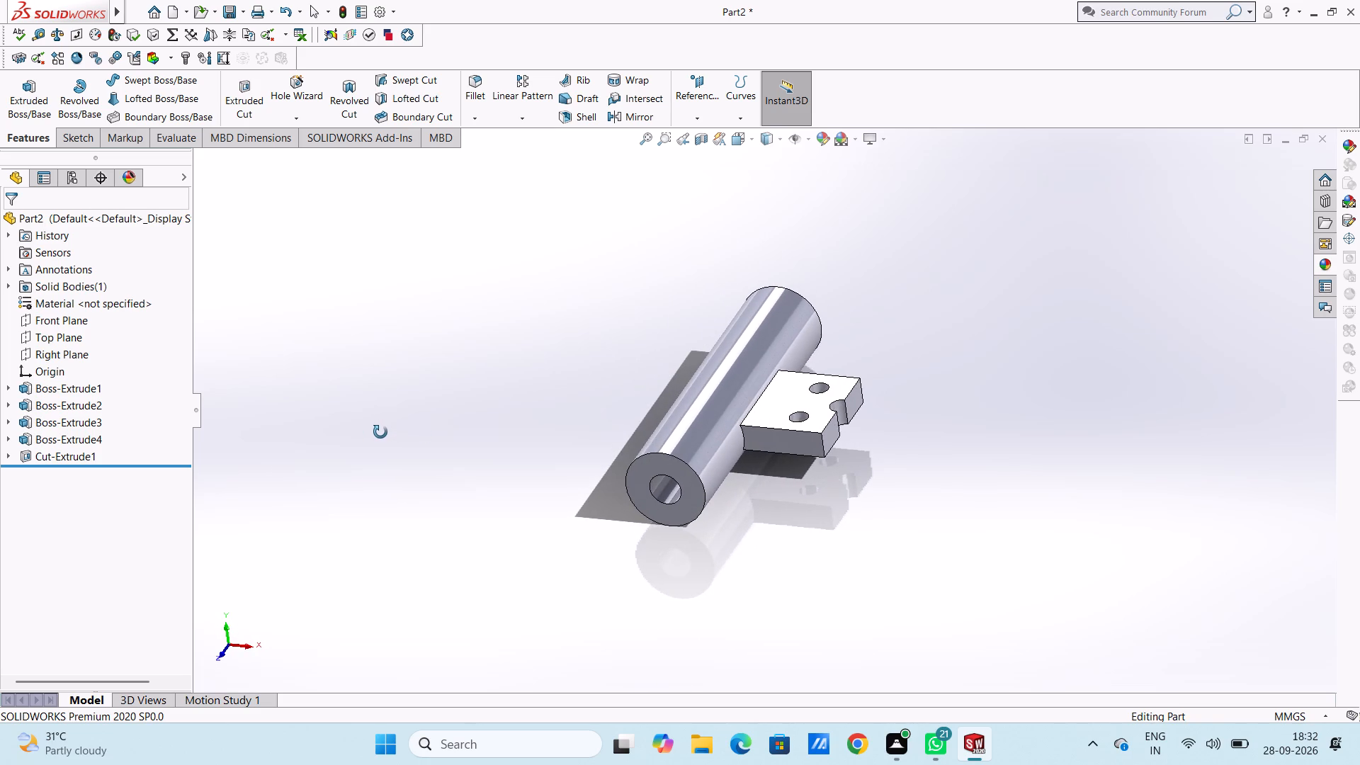
middle_click_drag(380, 432, 372, 432)
scroll(367, 433, "up", 2)
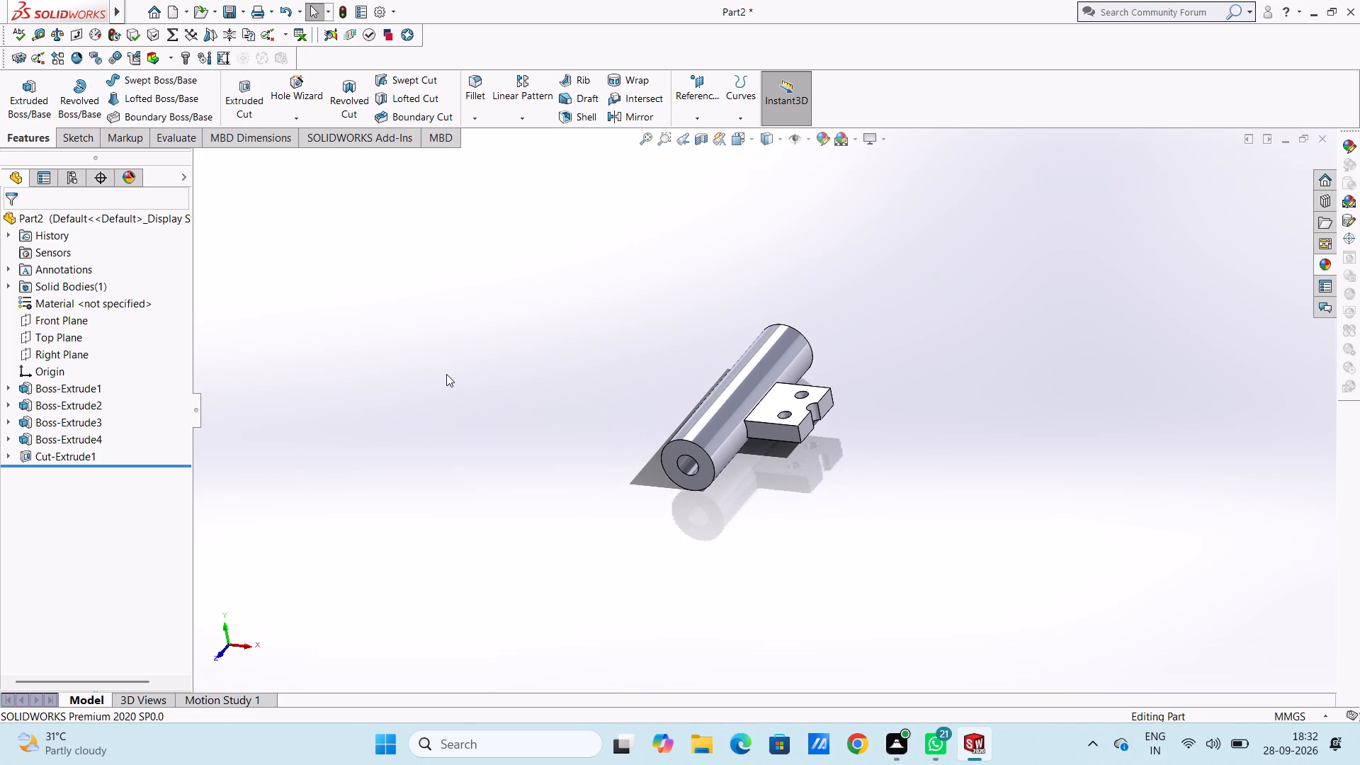
scroll(446, 374, "up", 1)
middle_click_drag(446, 374, 411, 375)
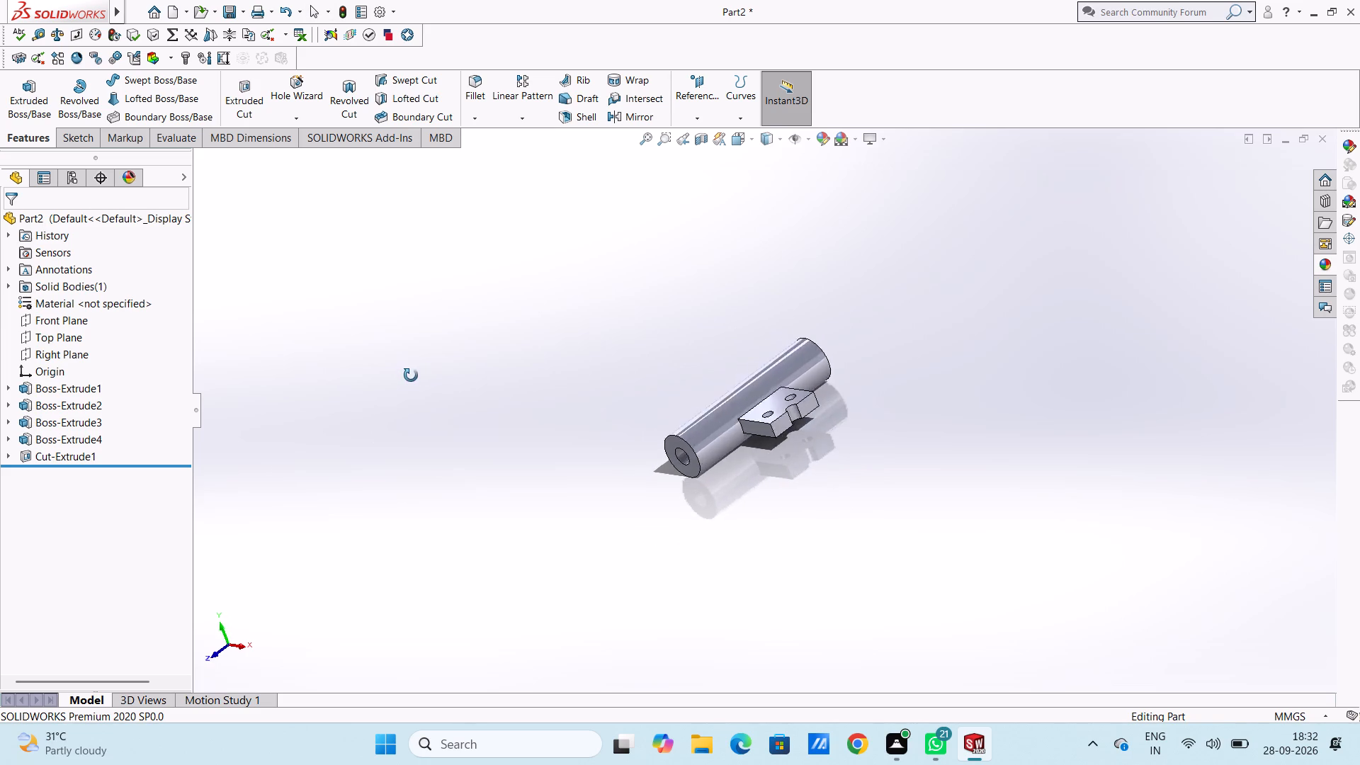
middle_click_drag(411, 375, 460, 356)
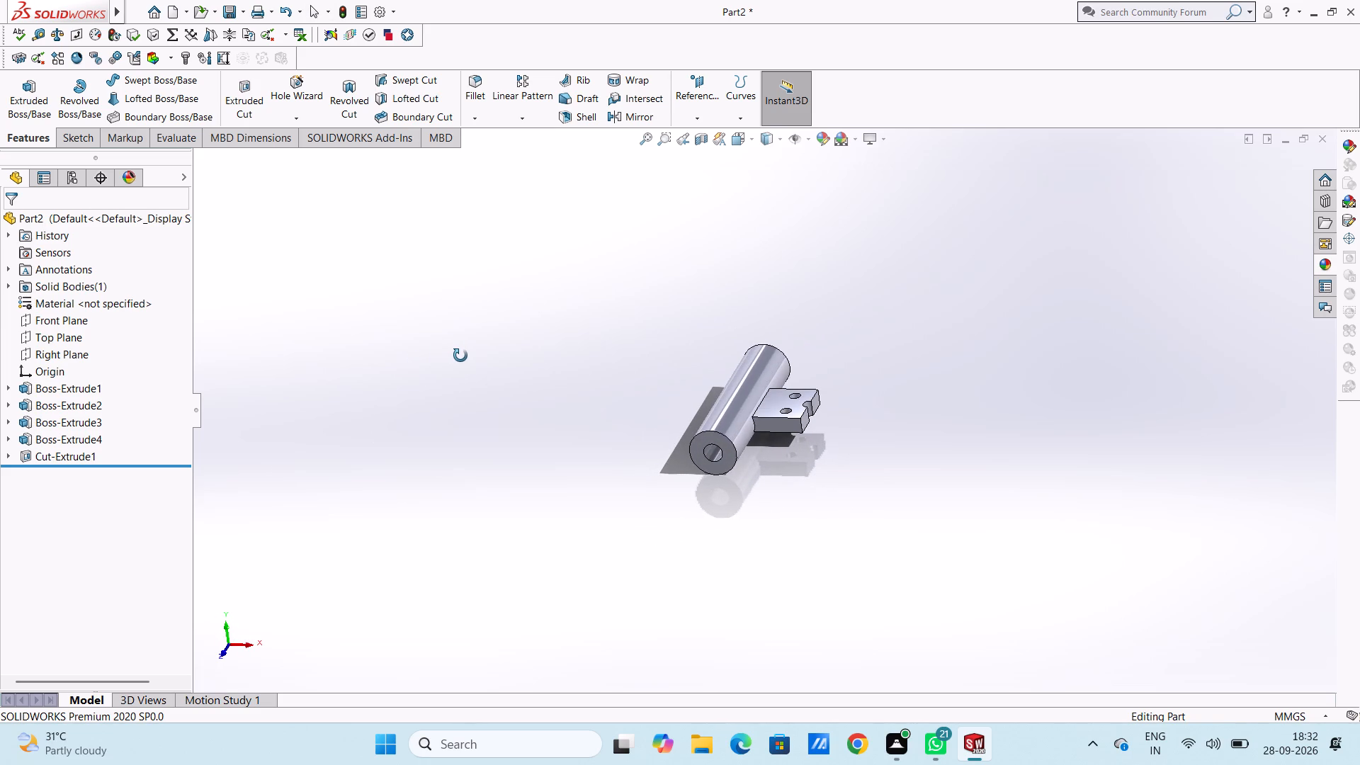
middle_click_drag(460, 356, 459, 356)
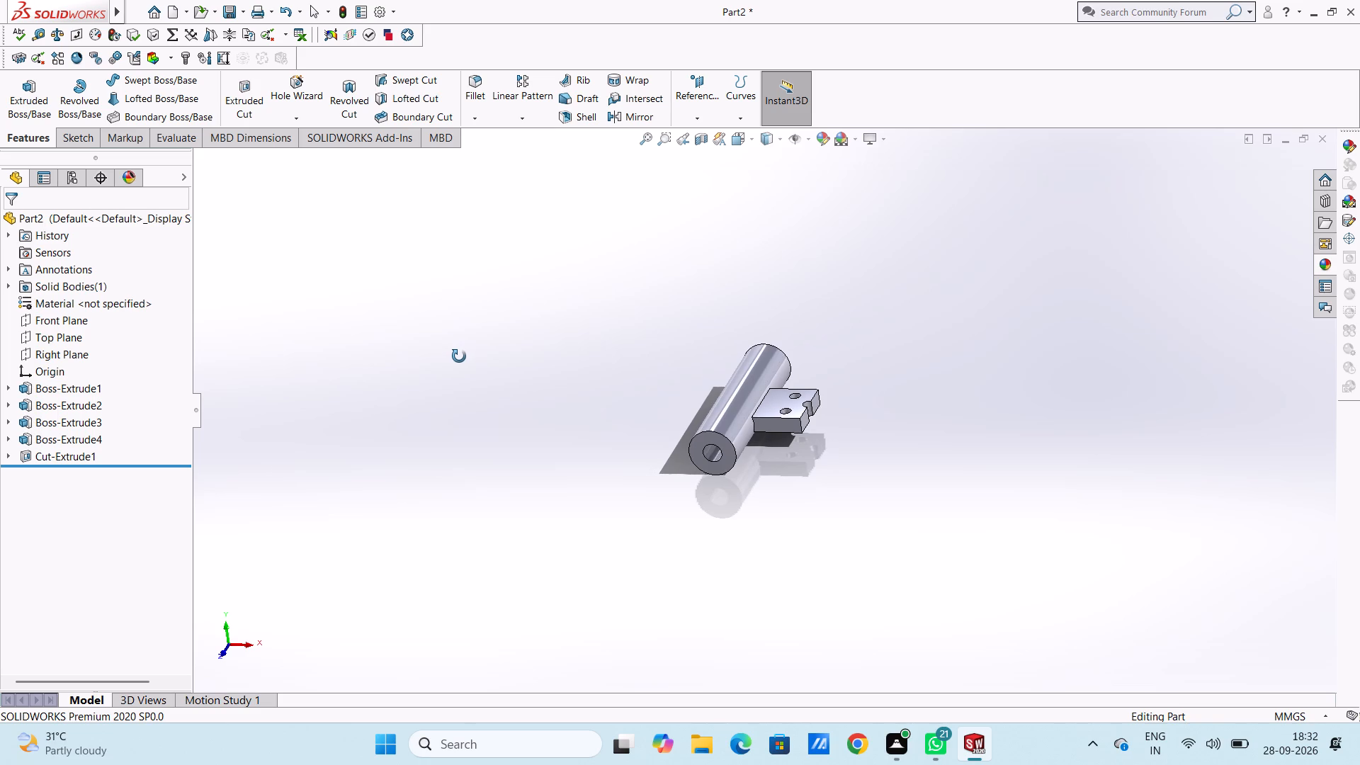
middle_click_drag(459, 356, 446, 359)
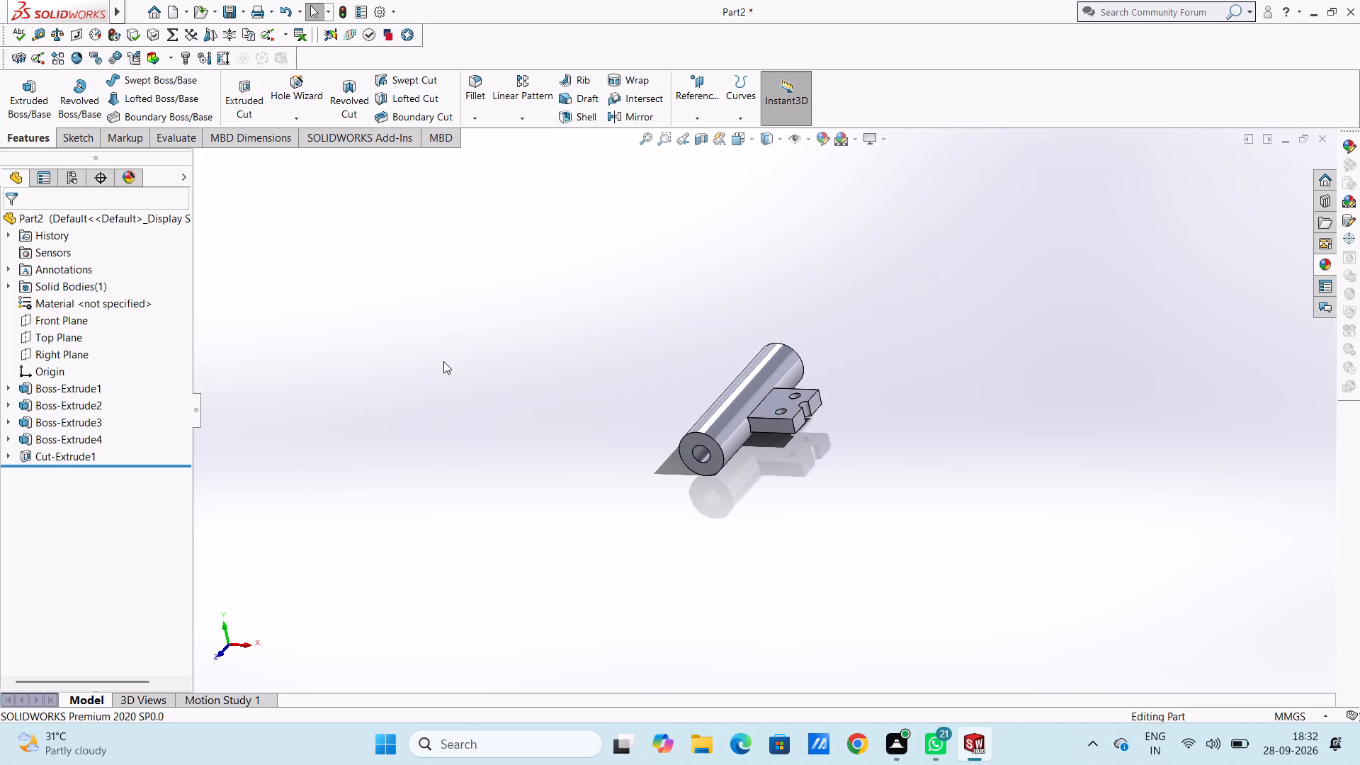
Define a new reference plane offset 40 mm from the Right Plane, flipped to the tube's side.
key("ctrl+5")
scroll(443, 361, "up", 2)
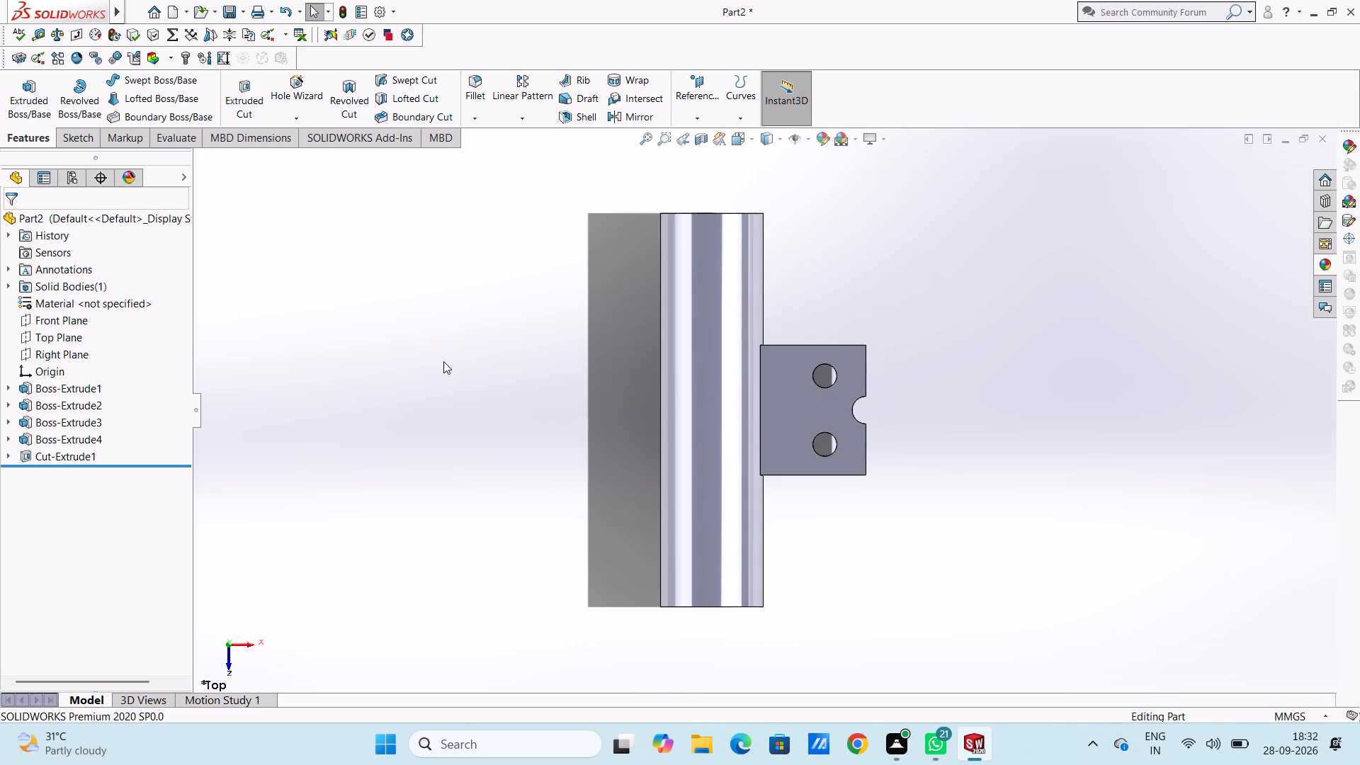
left_click(699, 88)
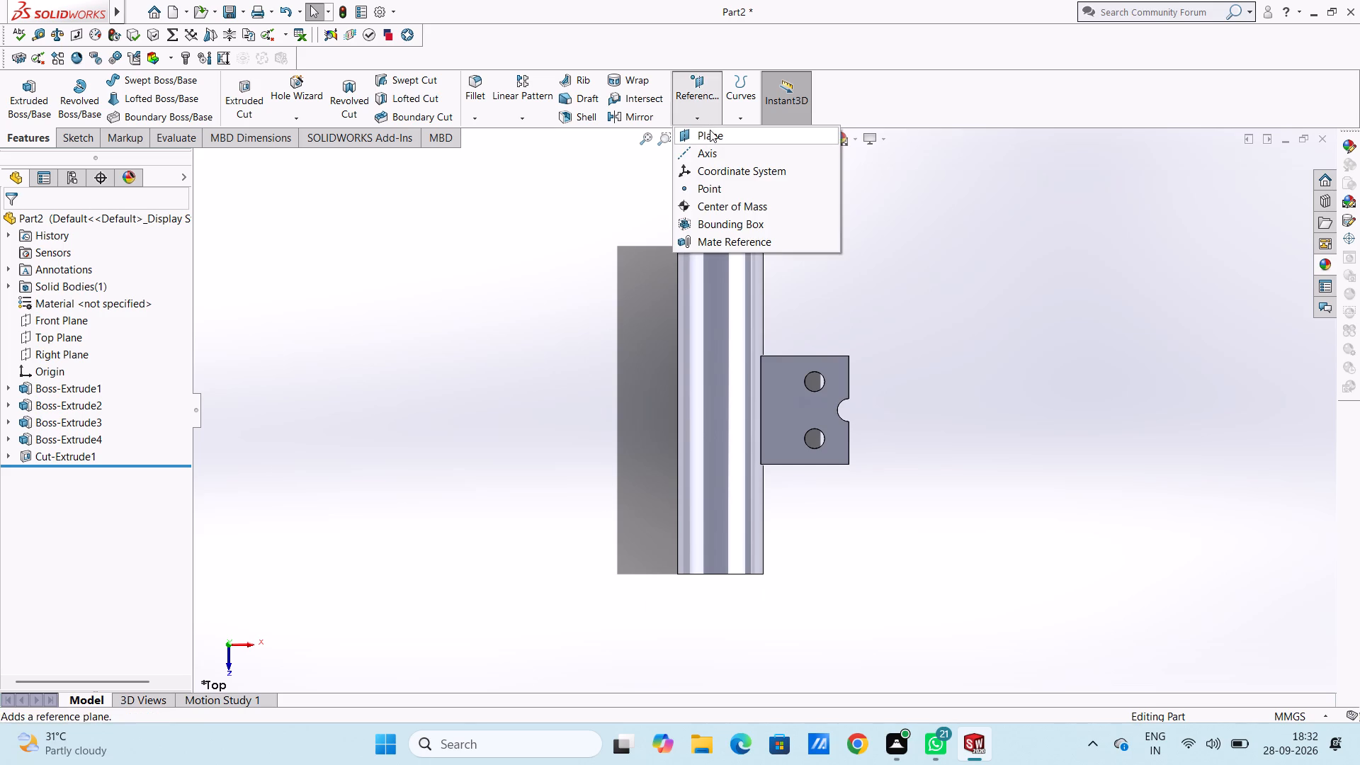
left_click(713, 140)
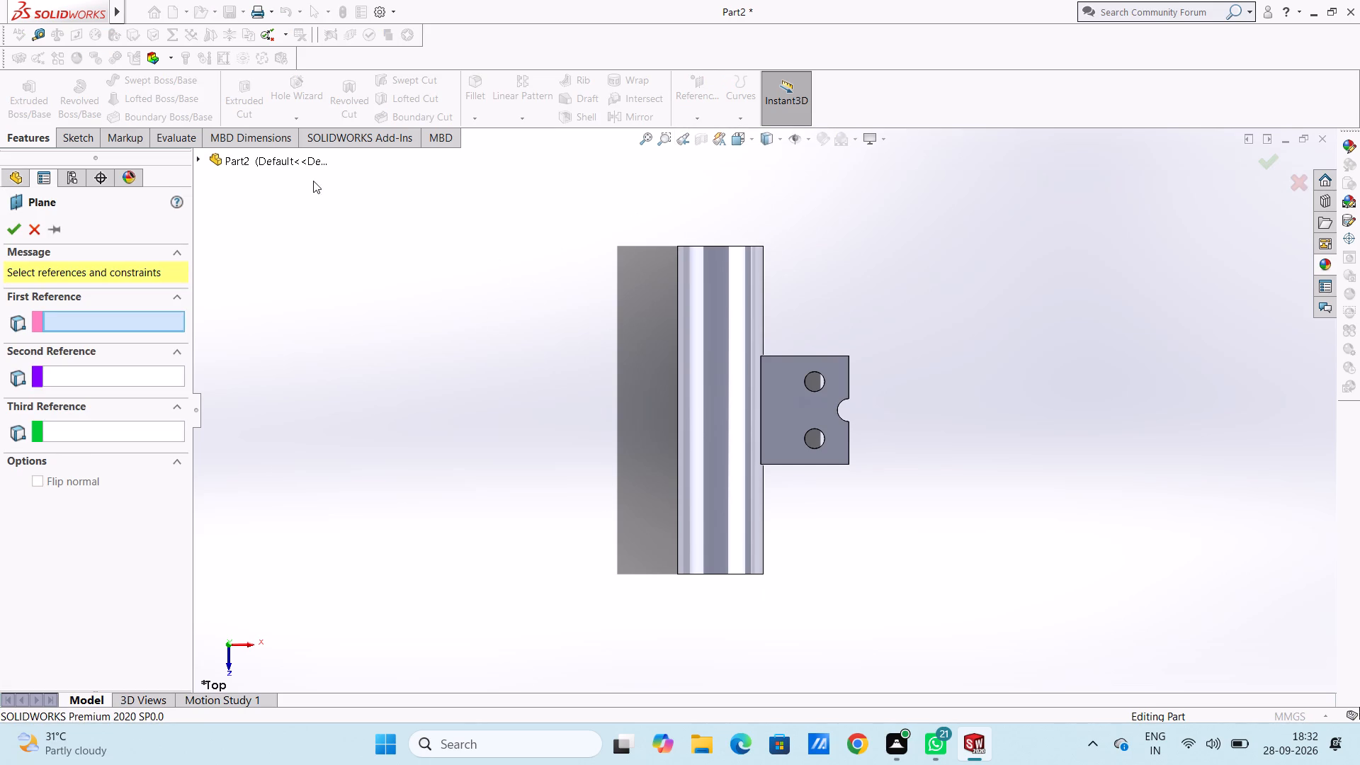
left_click(310, 157)
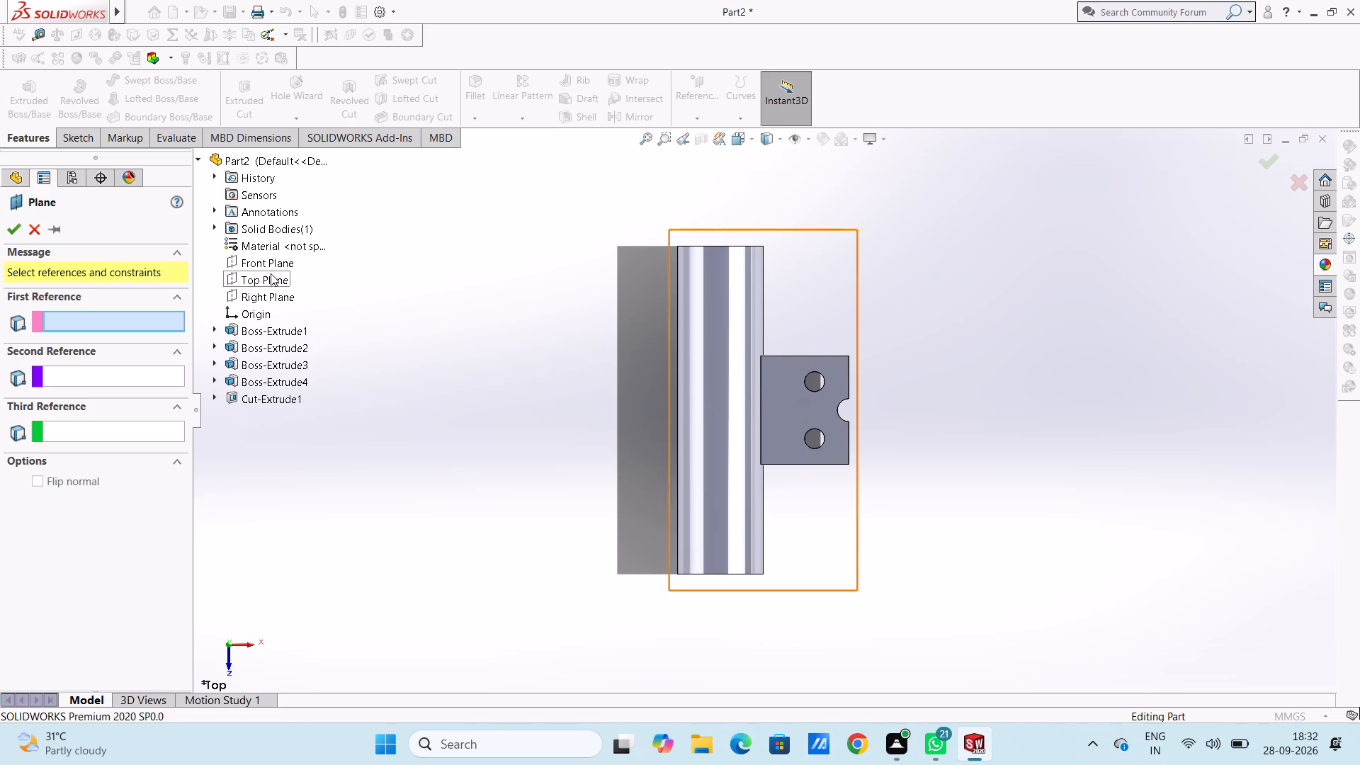
left_click(272, 295)
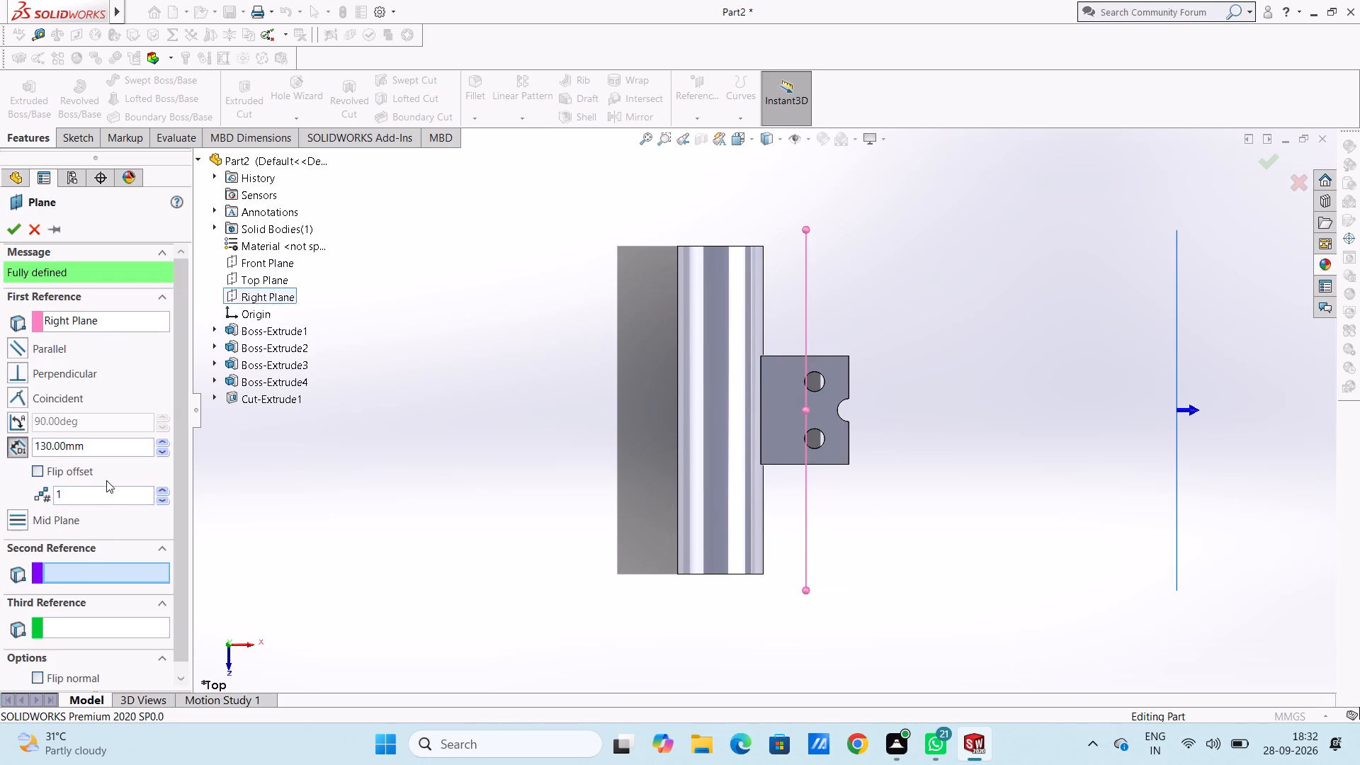
double_click(100, 443)
key("0")
key("Return")
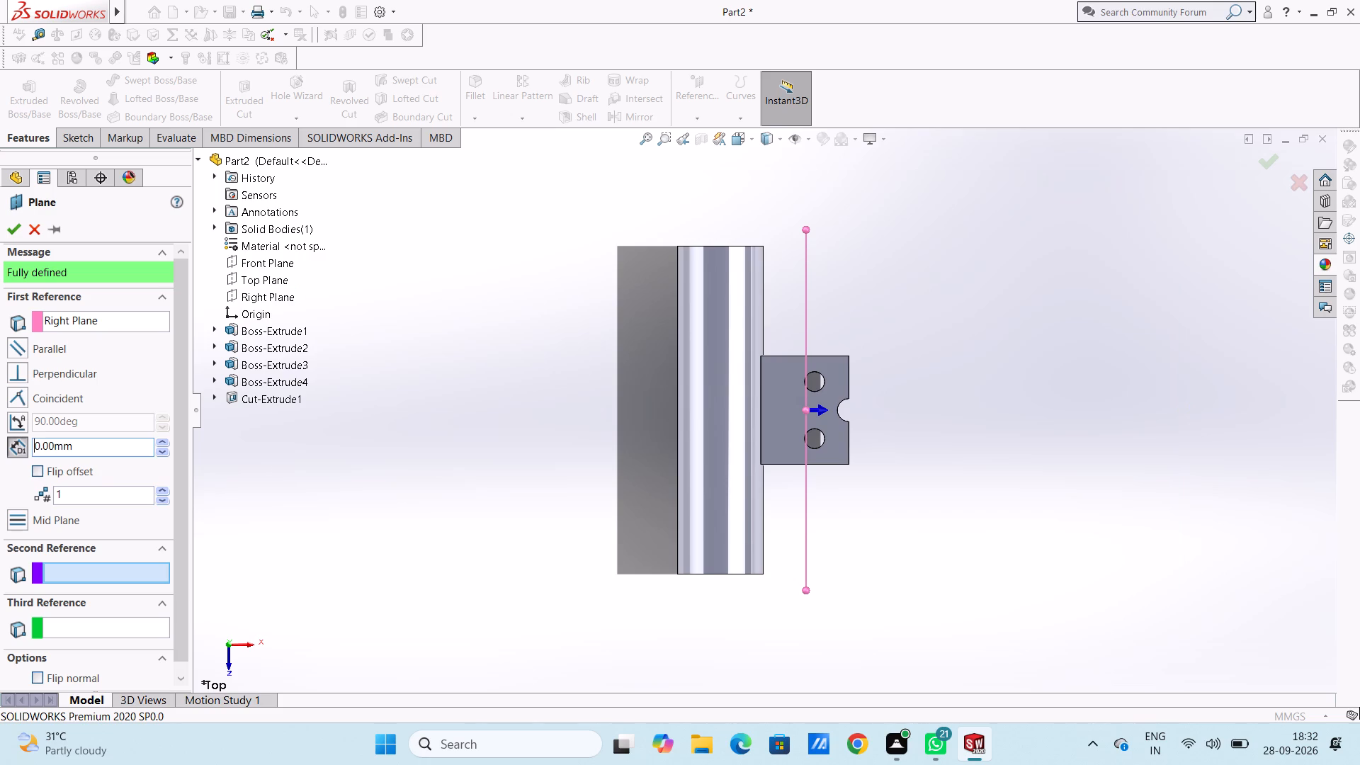
left_click(122, 448)
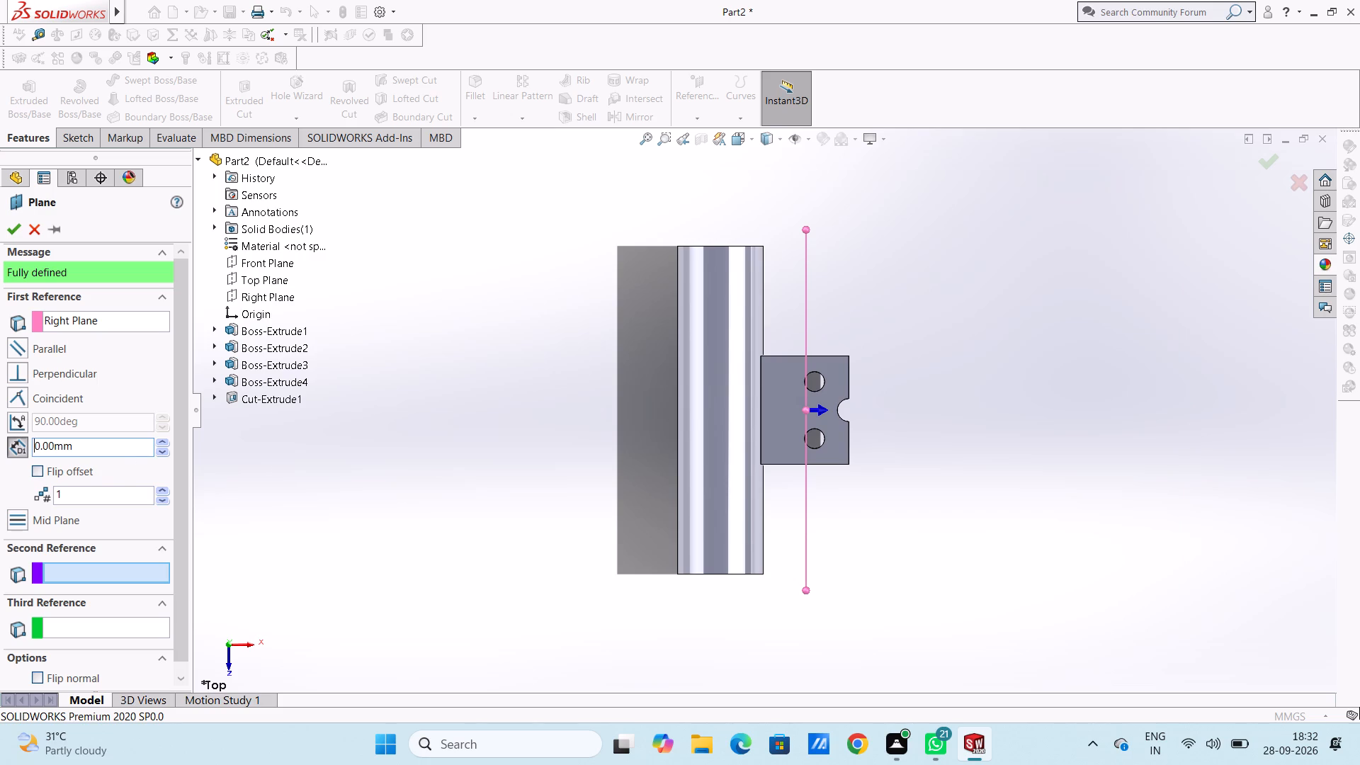
left_click(122, 448)
type("40")
key("Return")
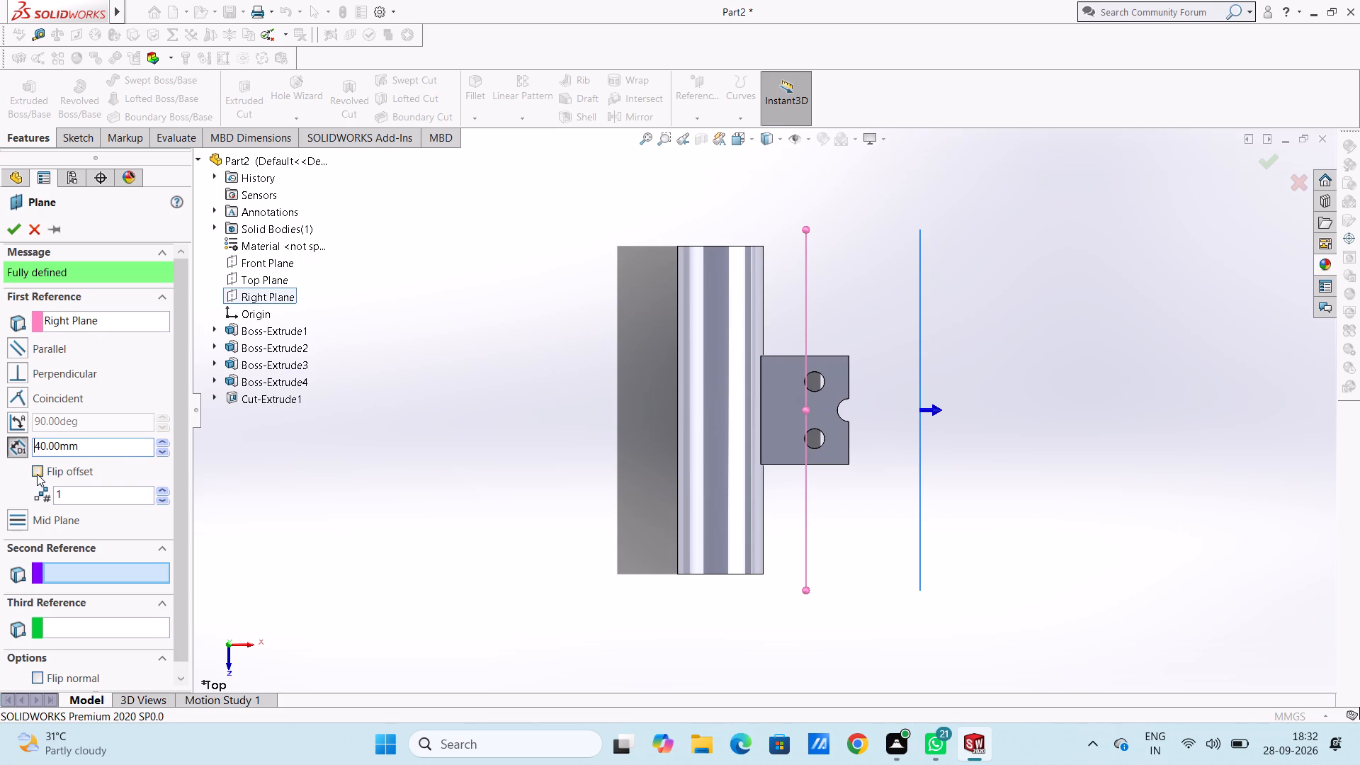
left_click(37, 473)
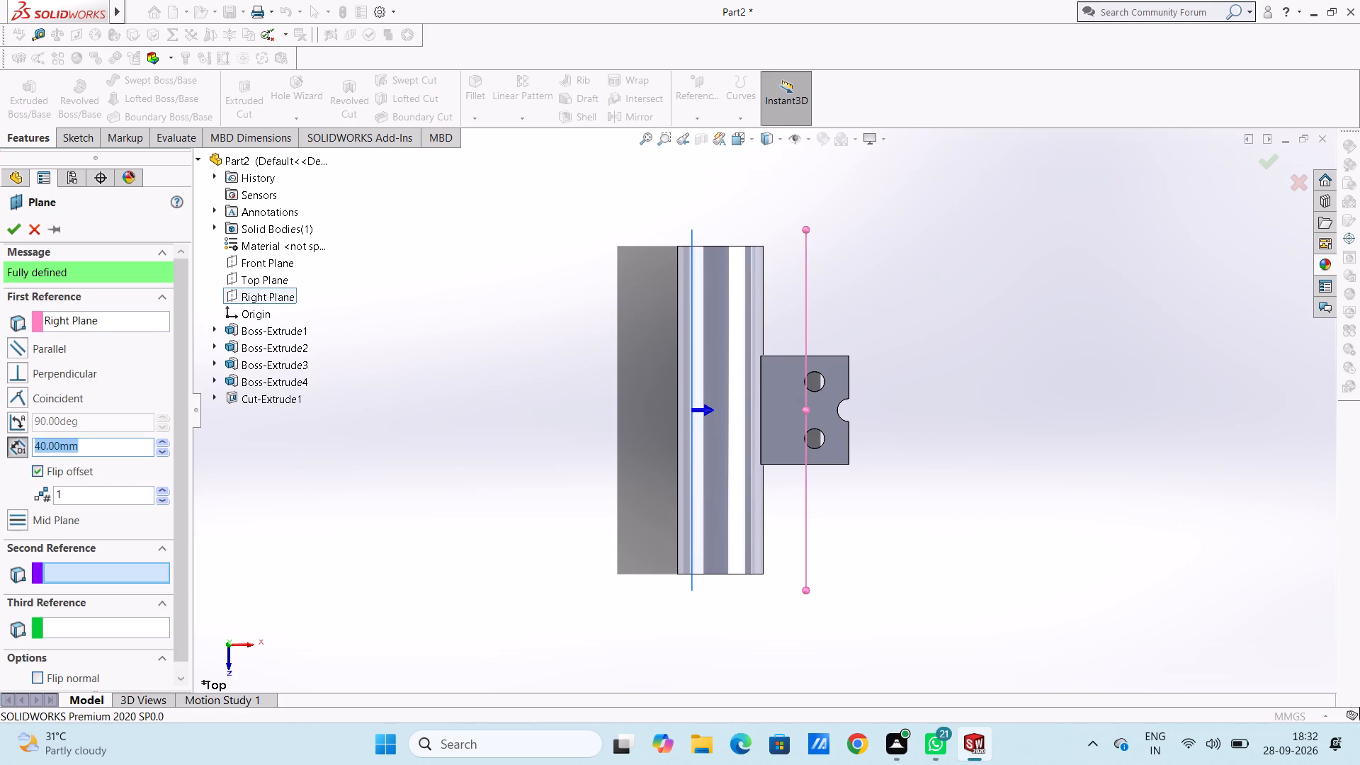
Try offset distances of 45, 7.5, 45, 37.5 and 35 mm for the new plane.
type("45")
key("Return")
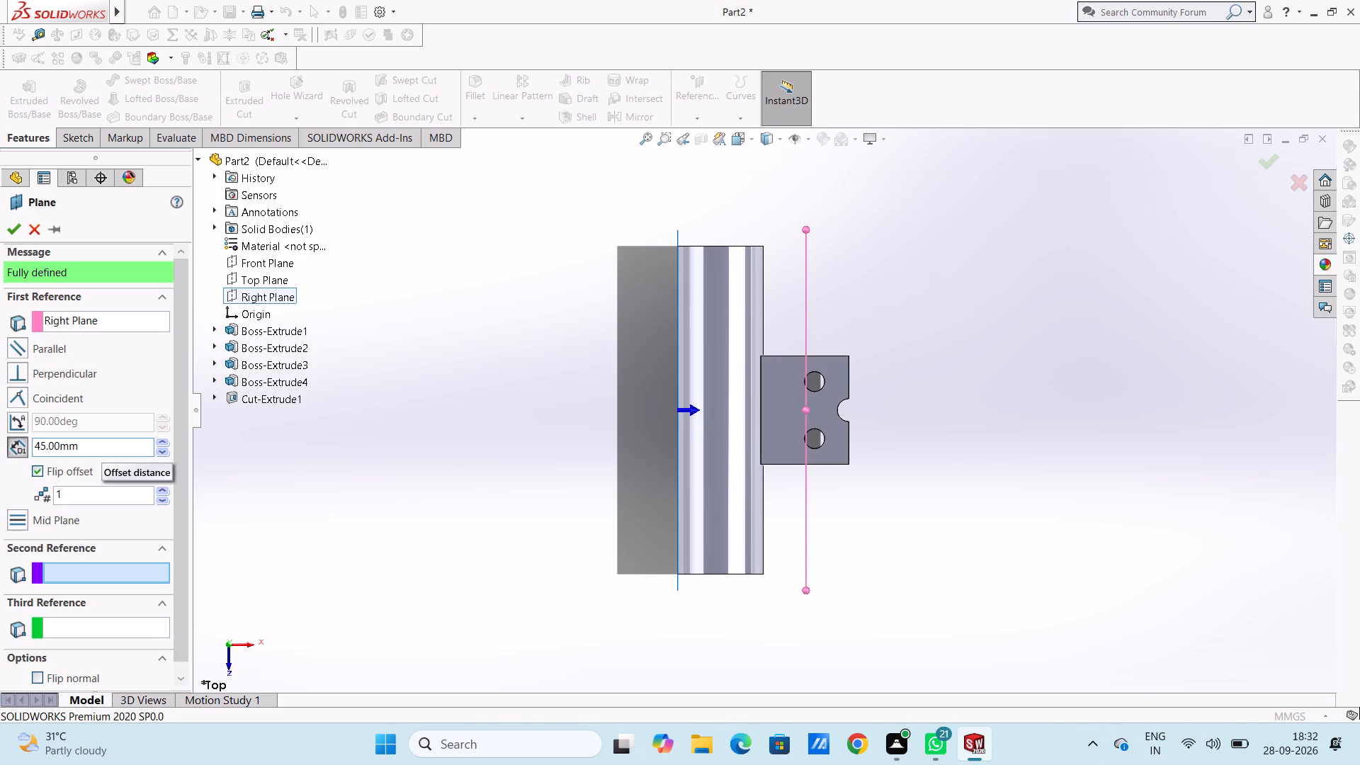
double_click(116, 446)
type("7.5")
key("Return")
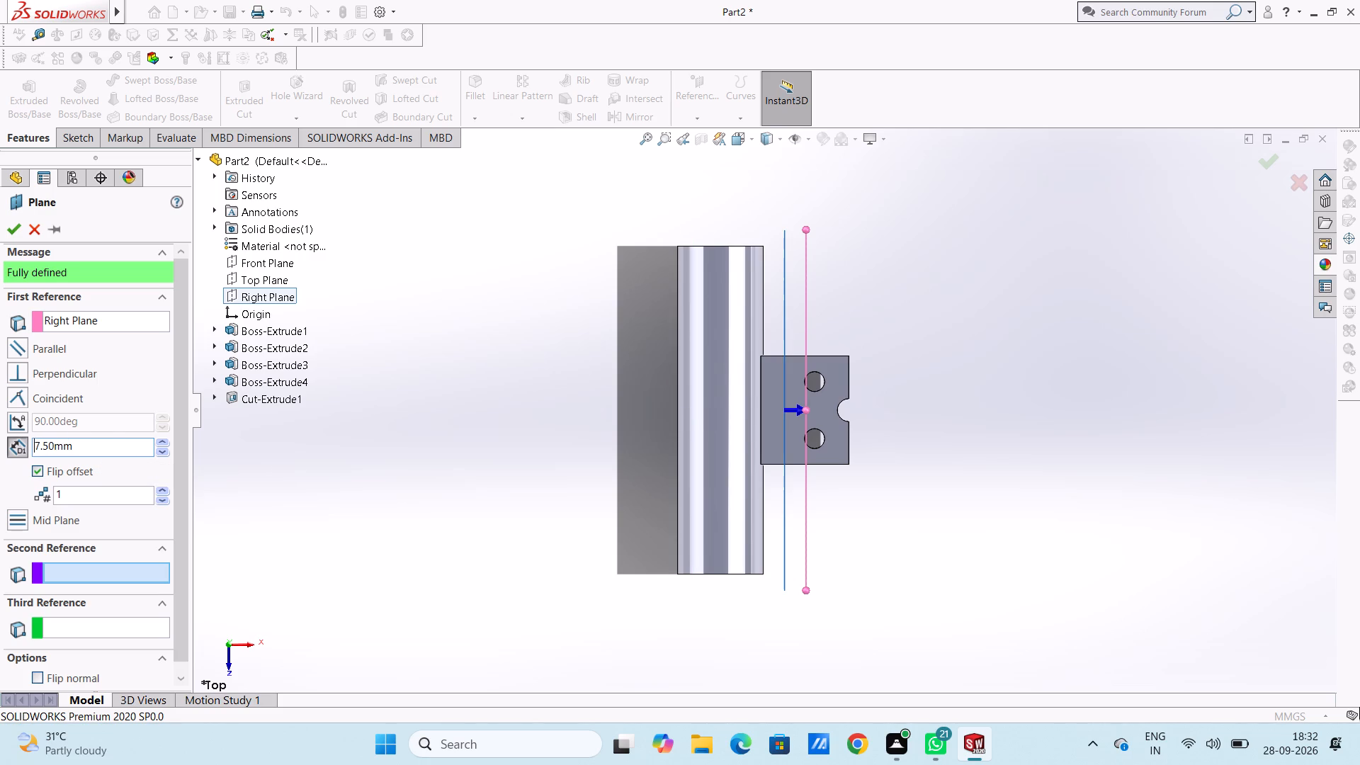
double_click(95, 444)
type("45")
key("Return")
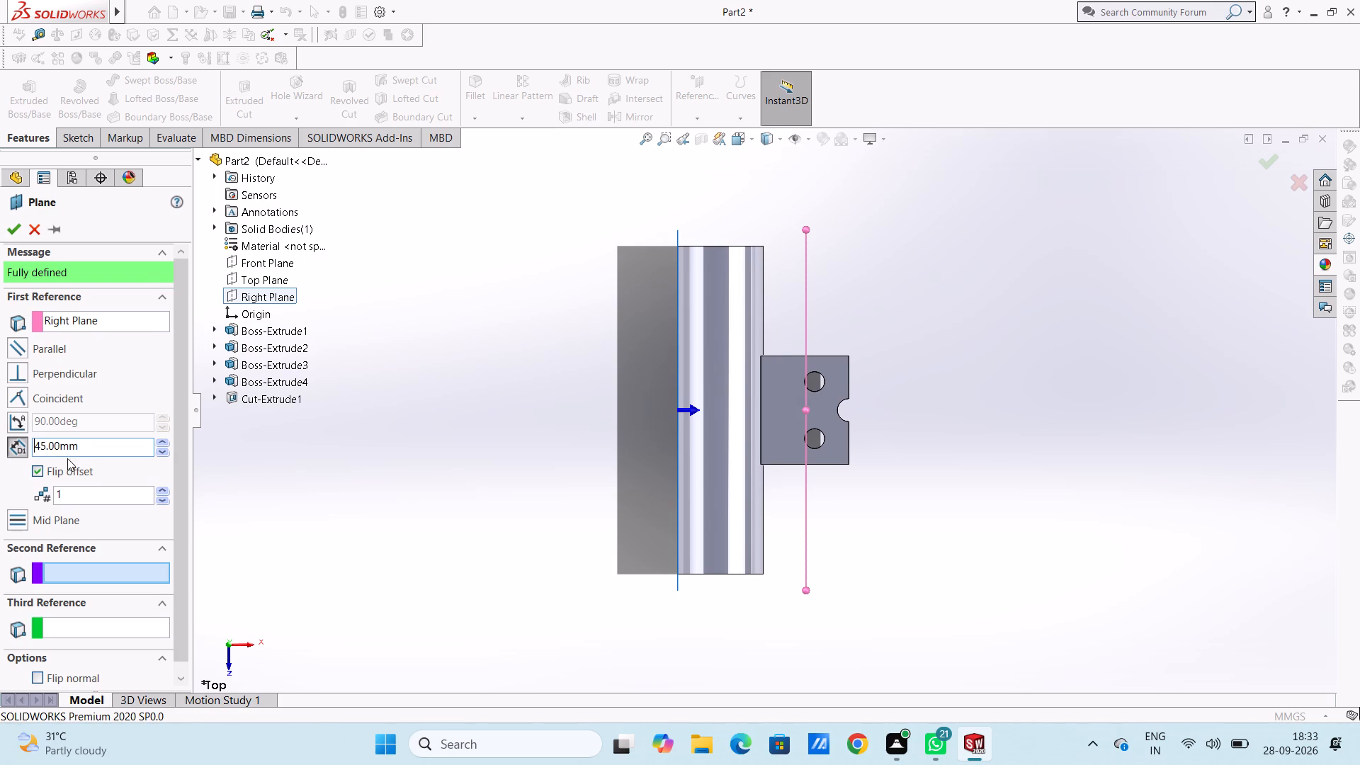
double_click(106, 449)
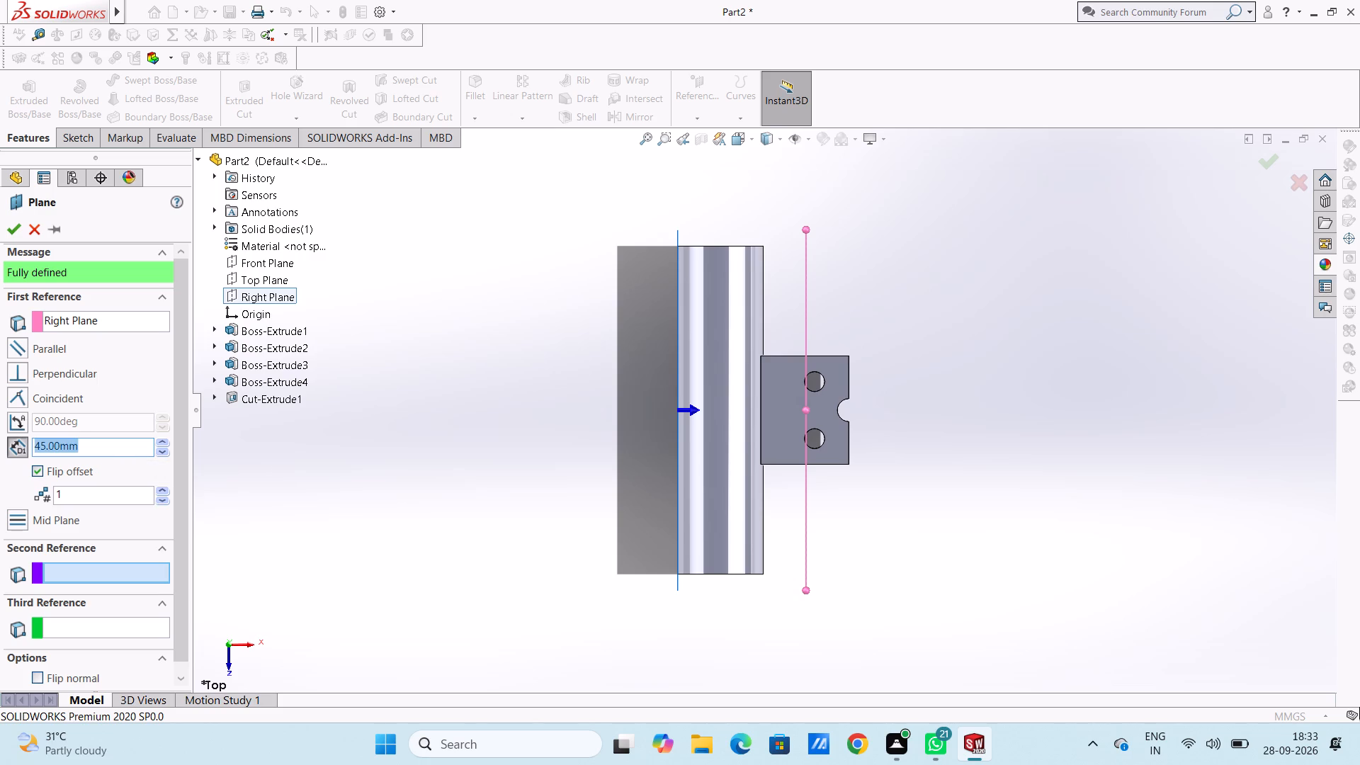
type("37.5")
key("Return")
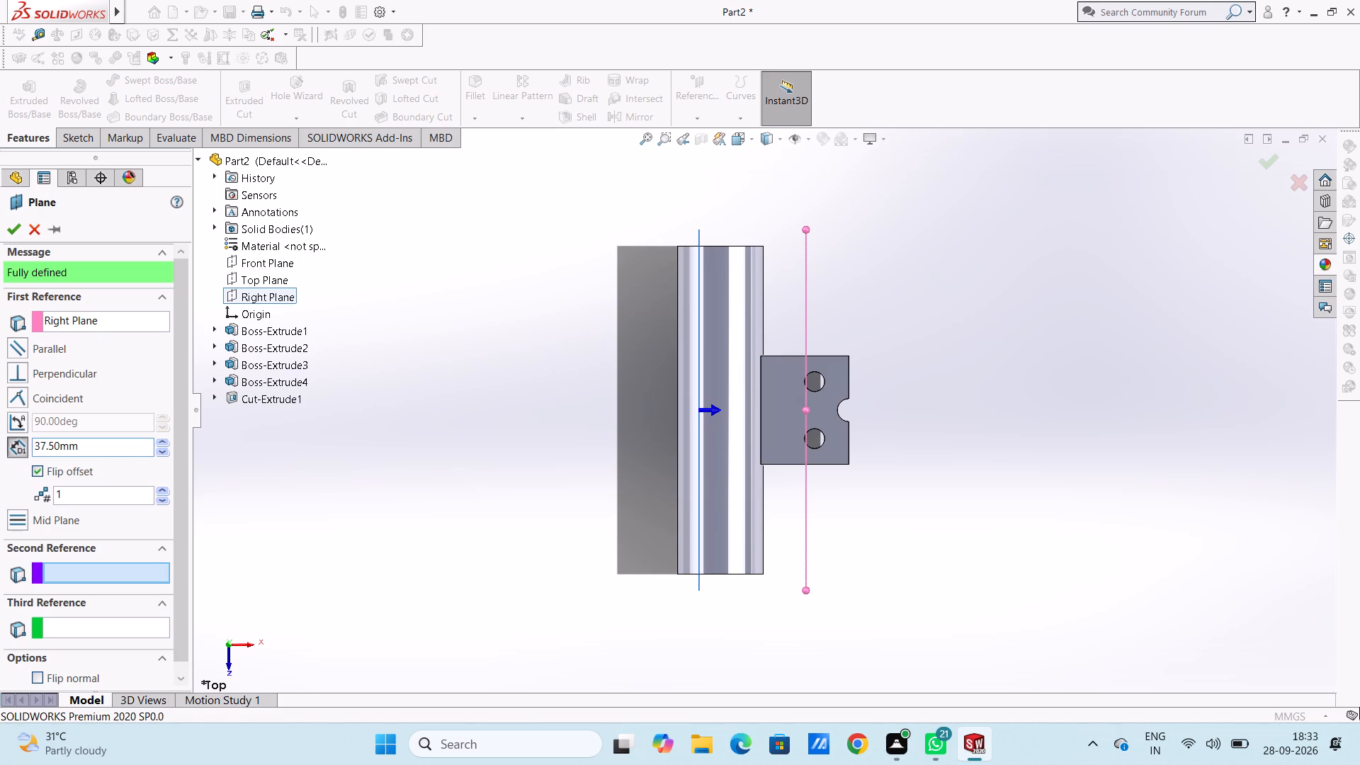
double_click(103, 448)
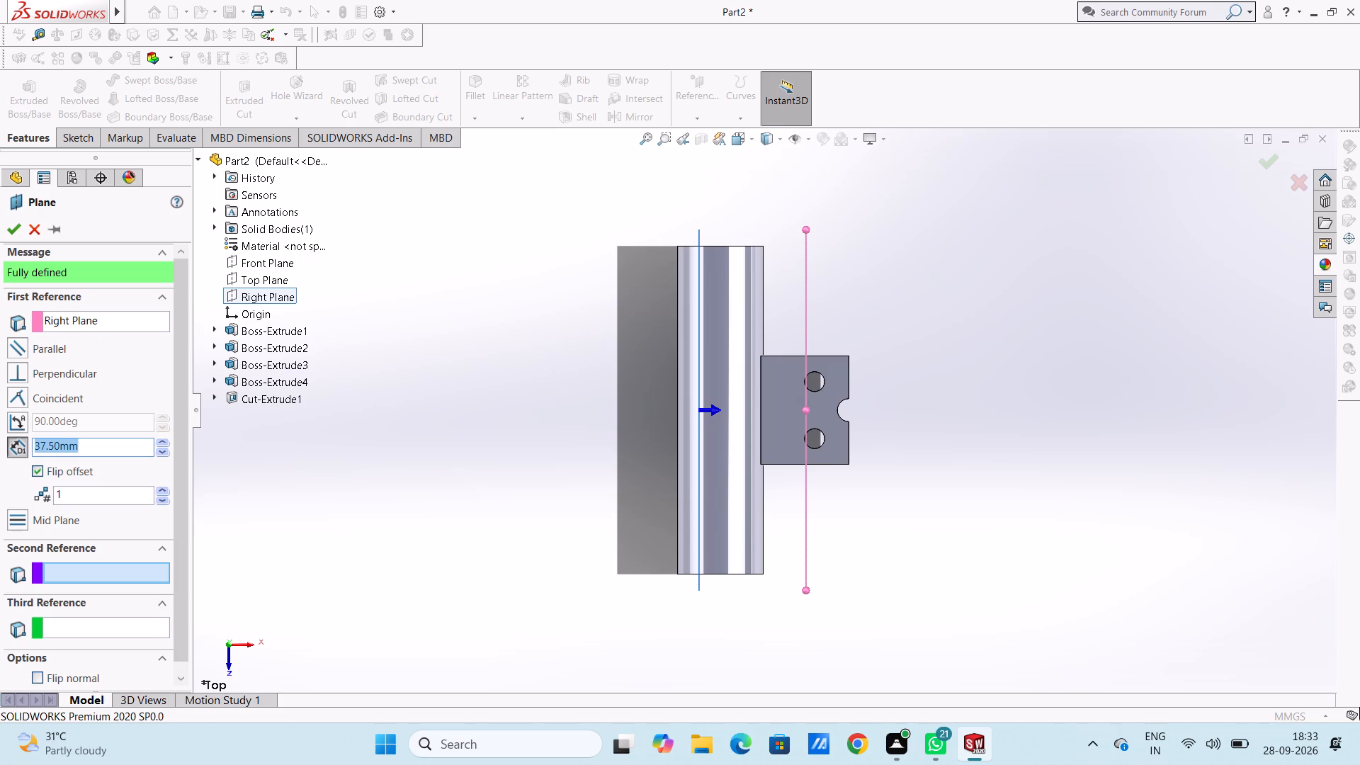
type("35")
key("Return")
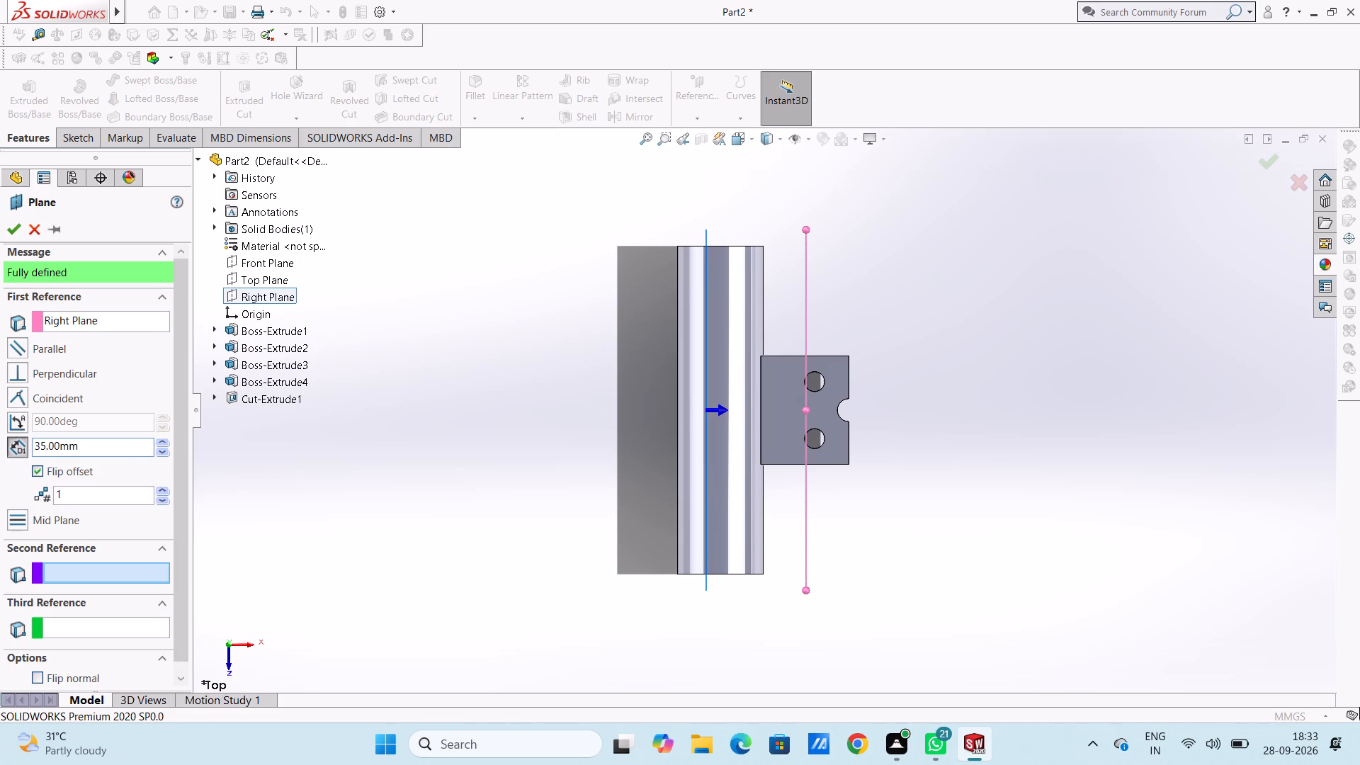
Set the plane's flipped offset from the Right Plane to 30 mm and create the plane.
double_click(95, 448)
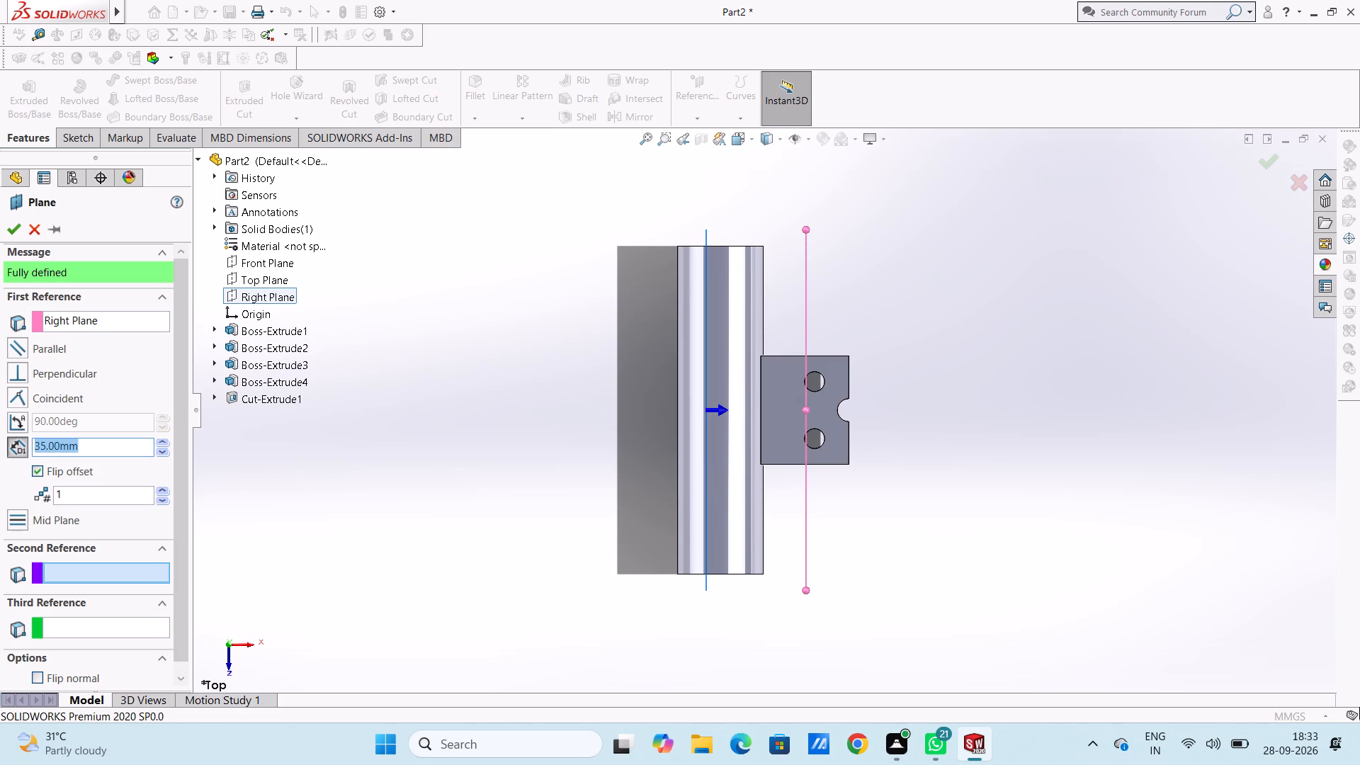
type("30")
key("Return")
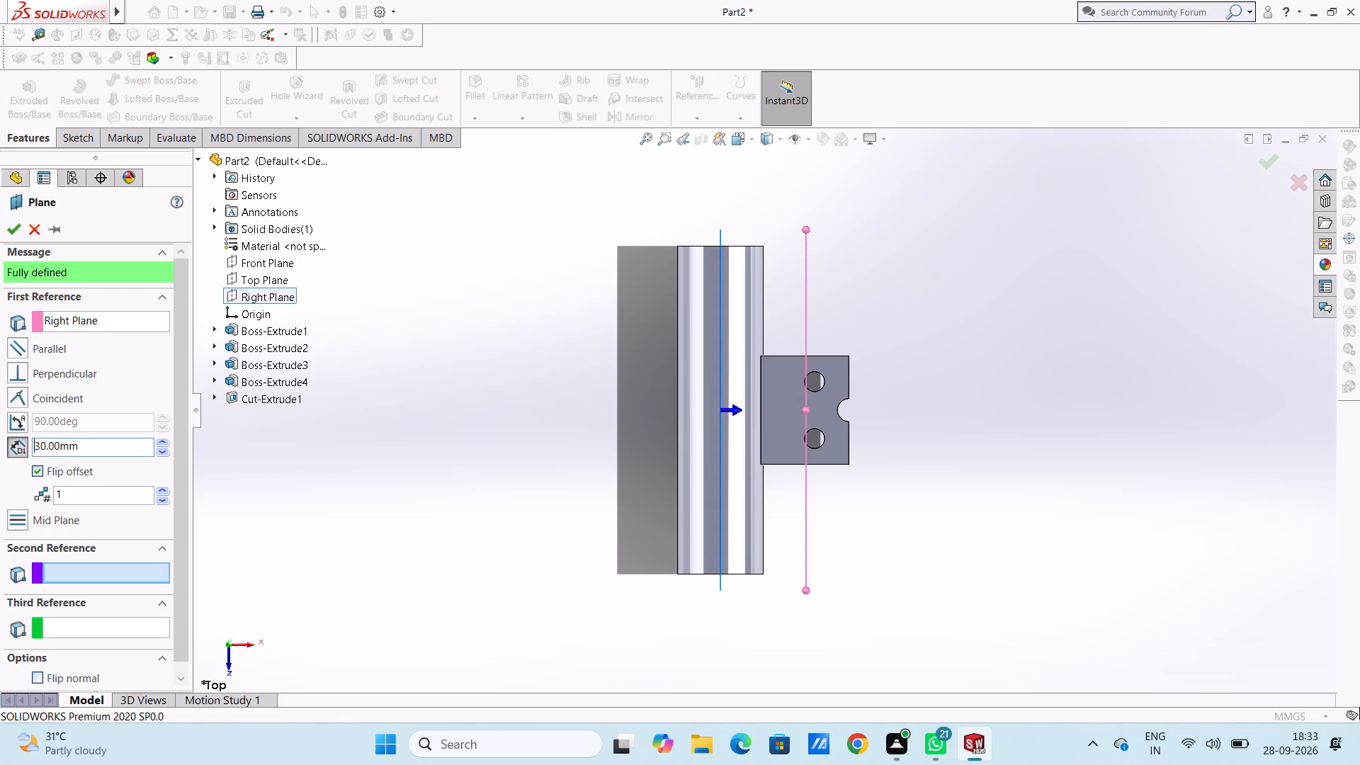
left_click(11, 231)
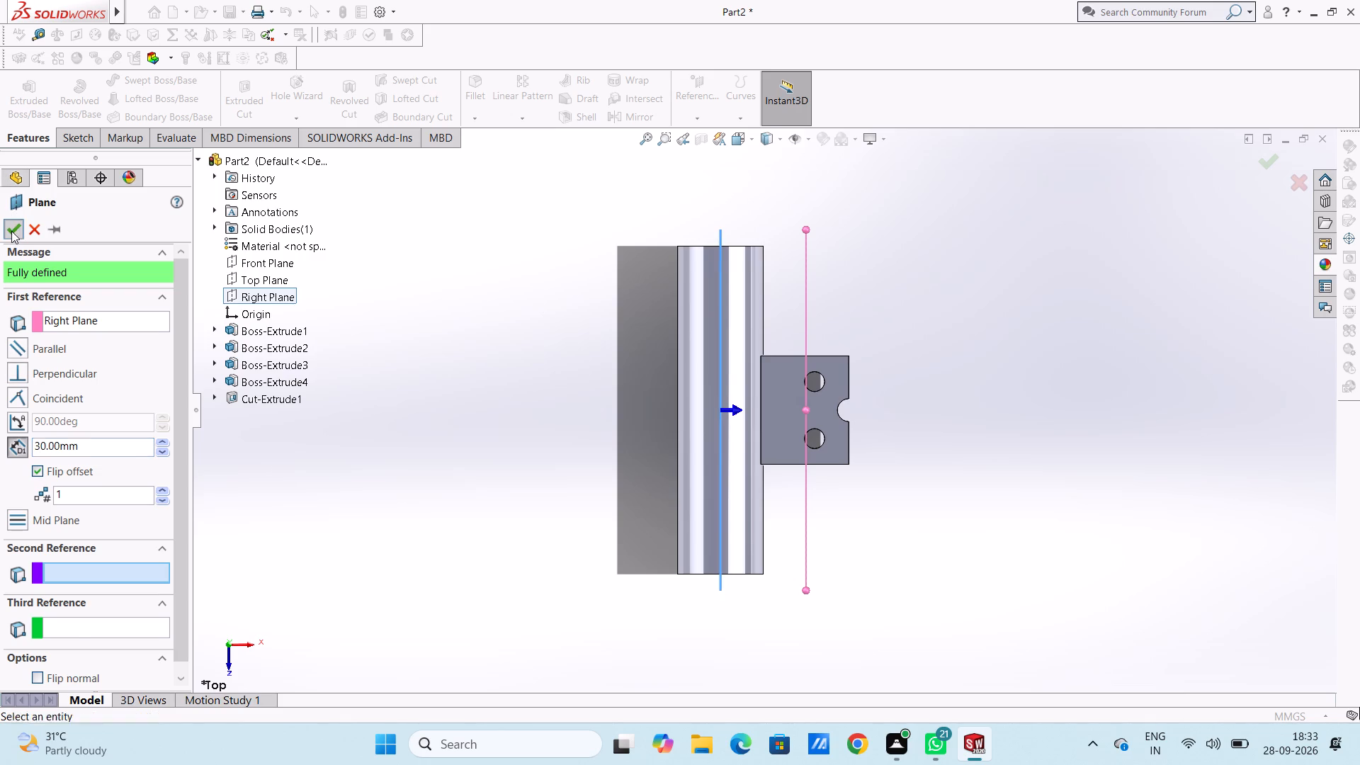
left_click(467, 526)
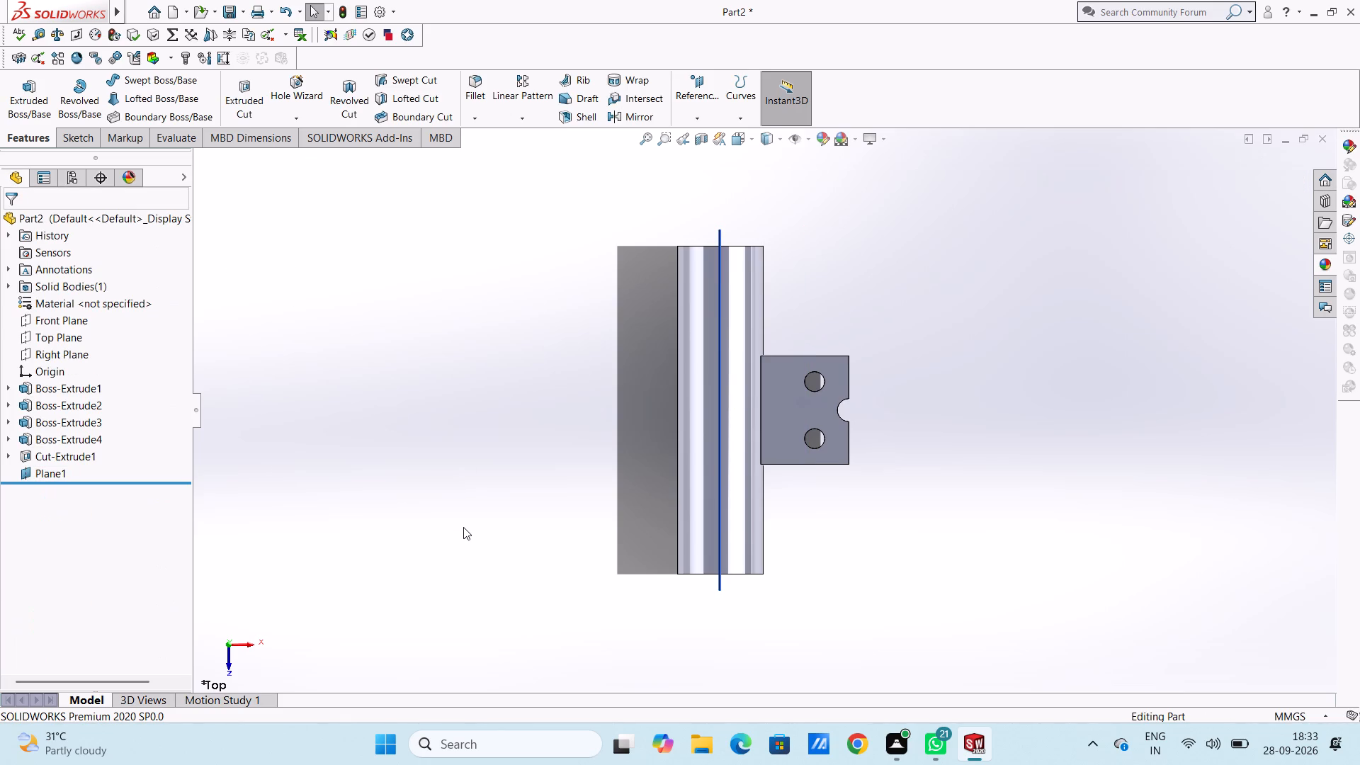
Open a new sketch on the 30 mm offset plane, working in the Left view.
key("ctrl+1")
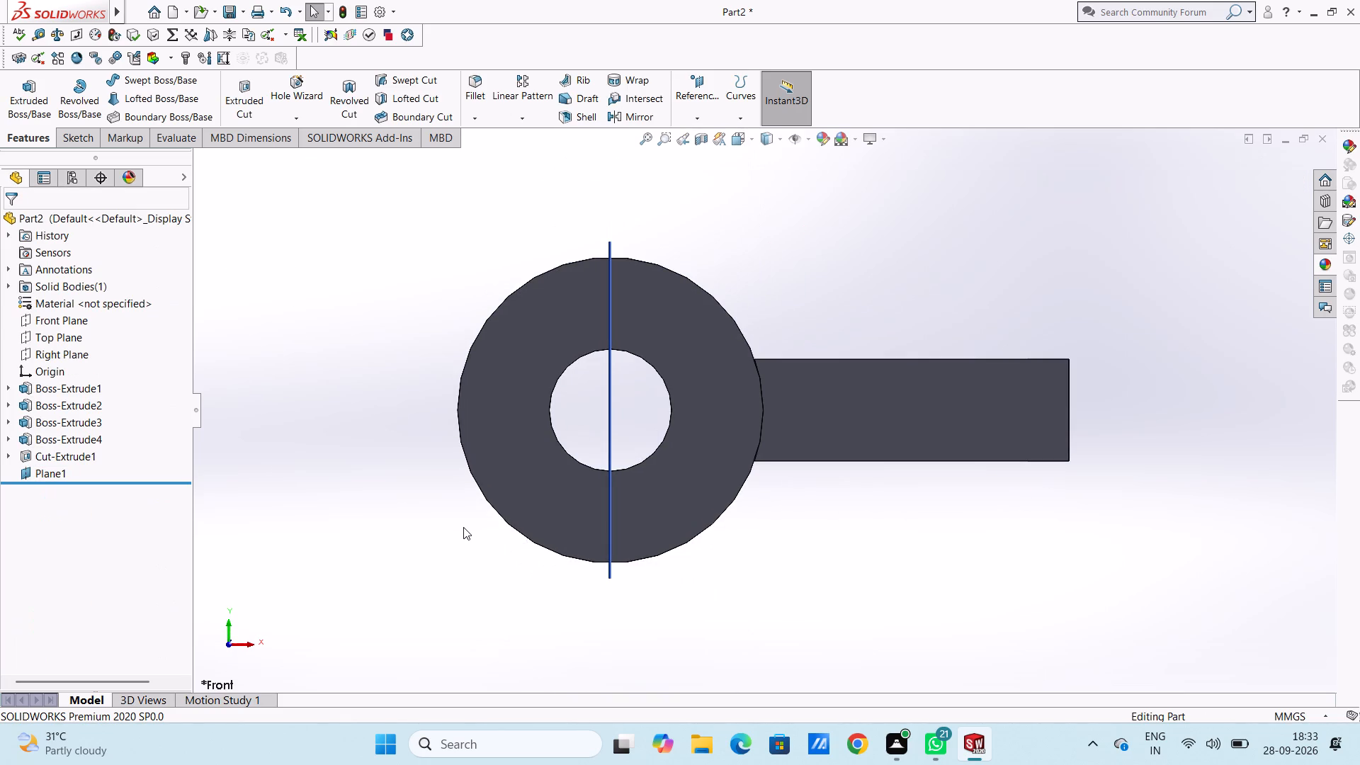
key("ctrl+3")
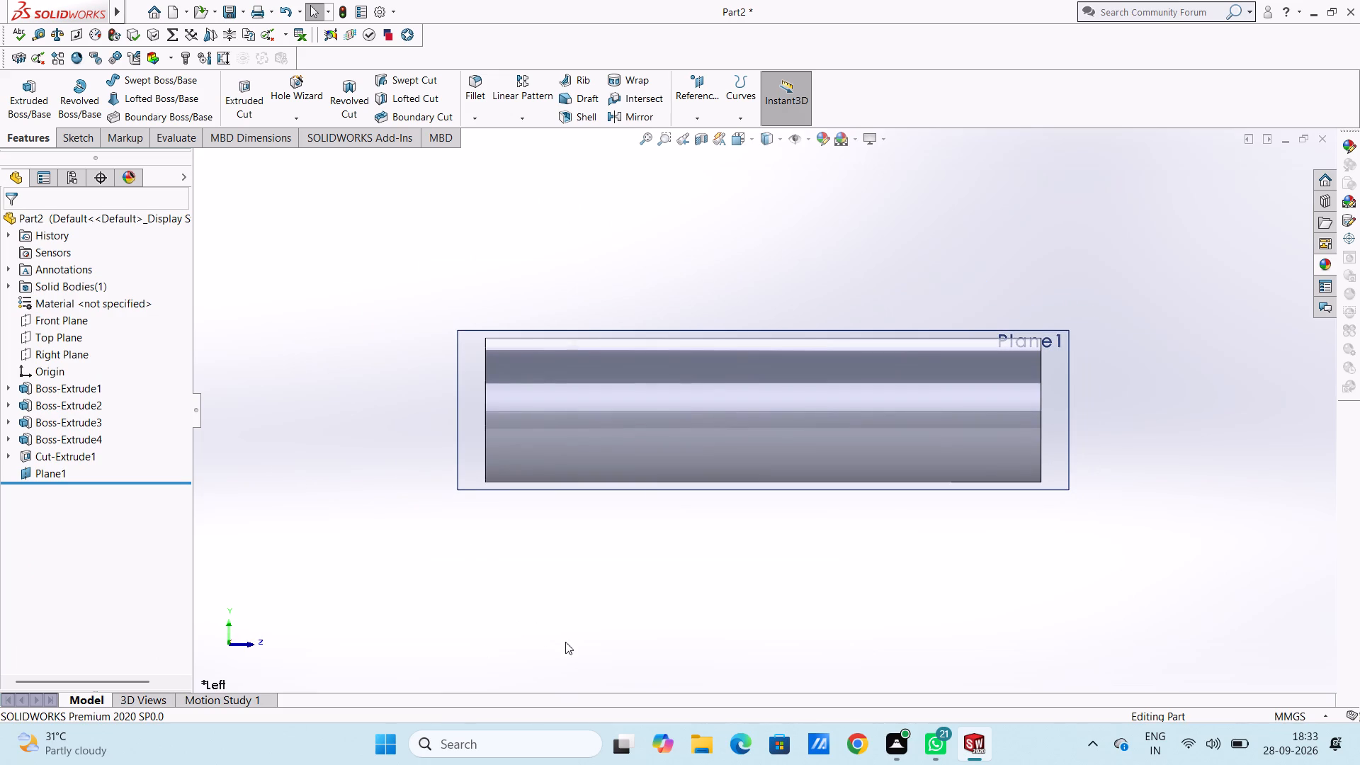
scroll(580, 645, "up", 2)
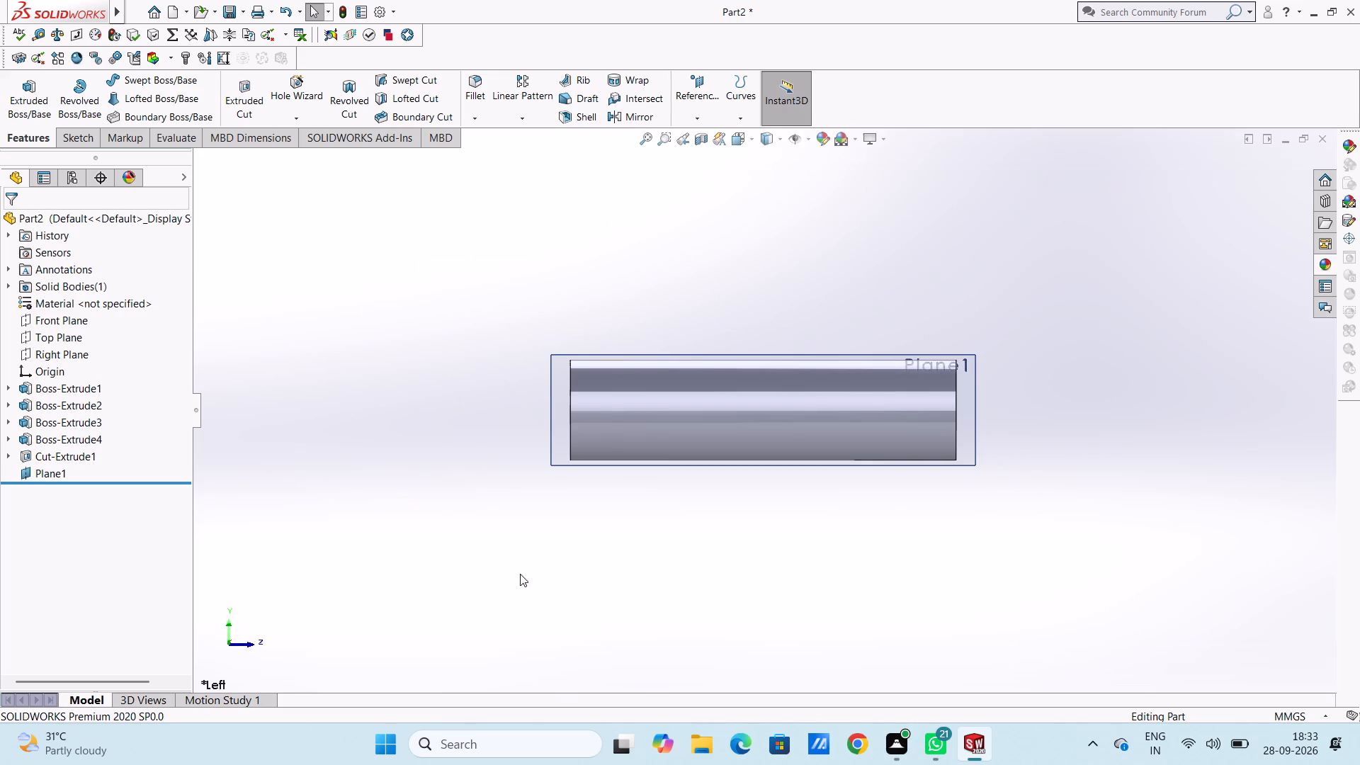
left_click(551, 431)
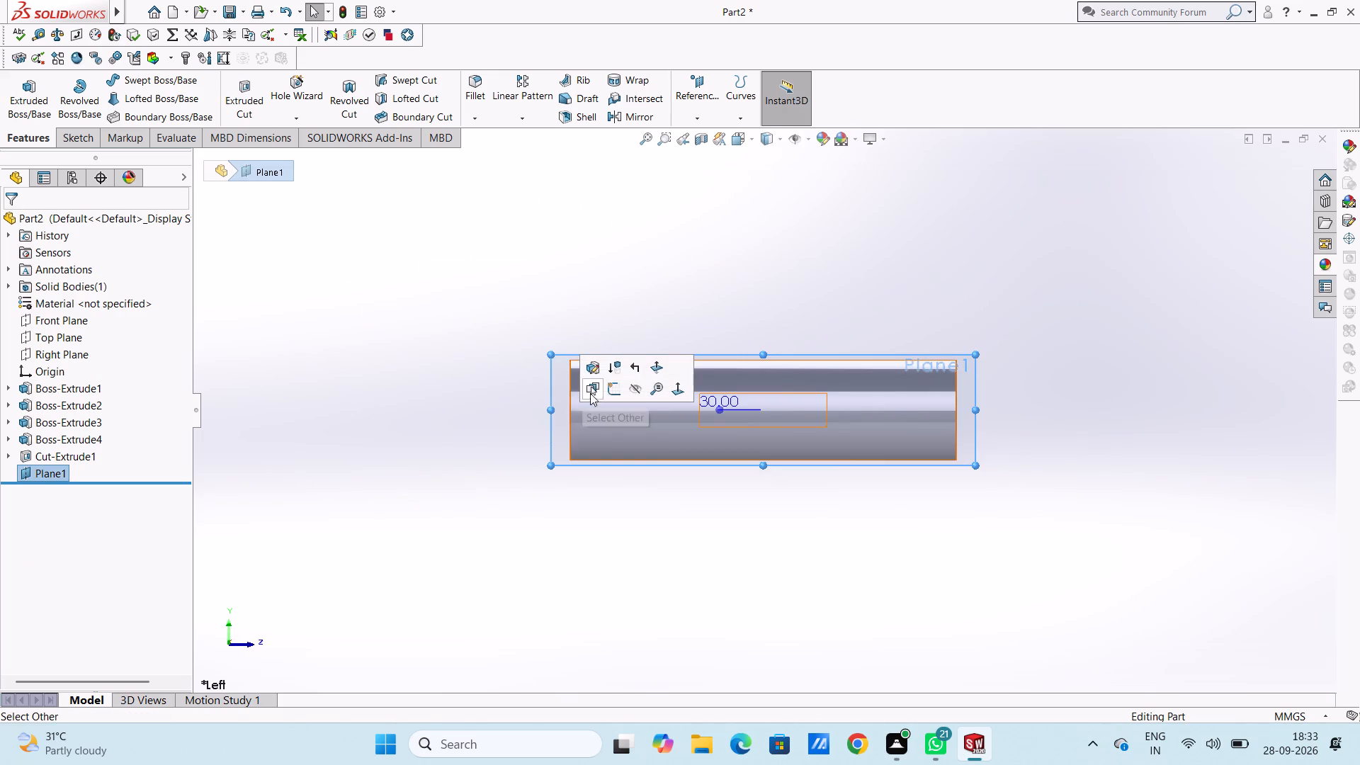
left_click(615, 389)
left_click(516, 387)
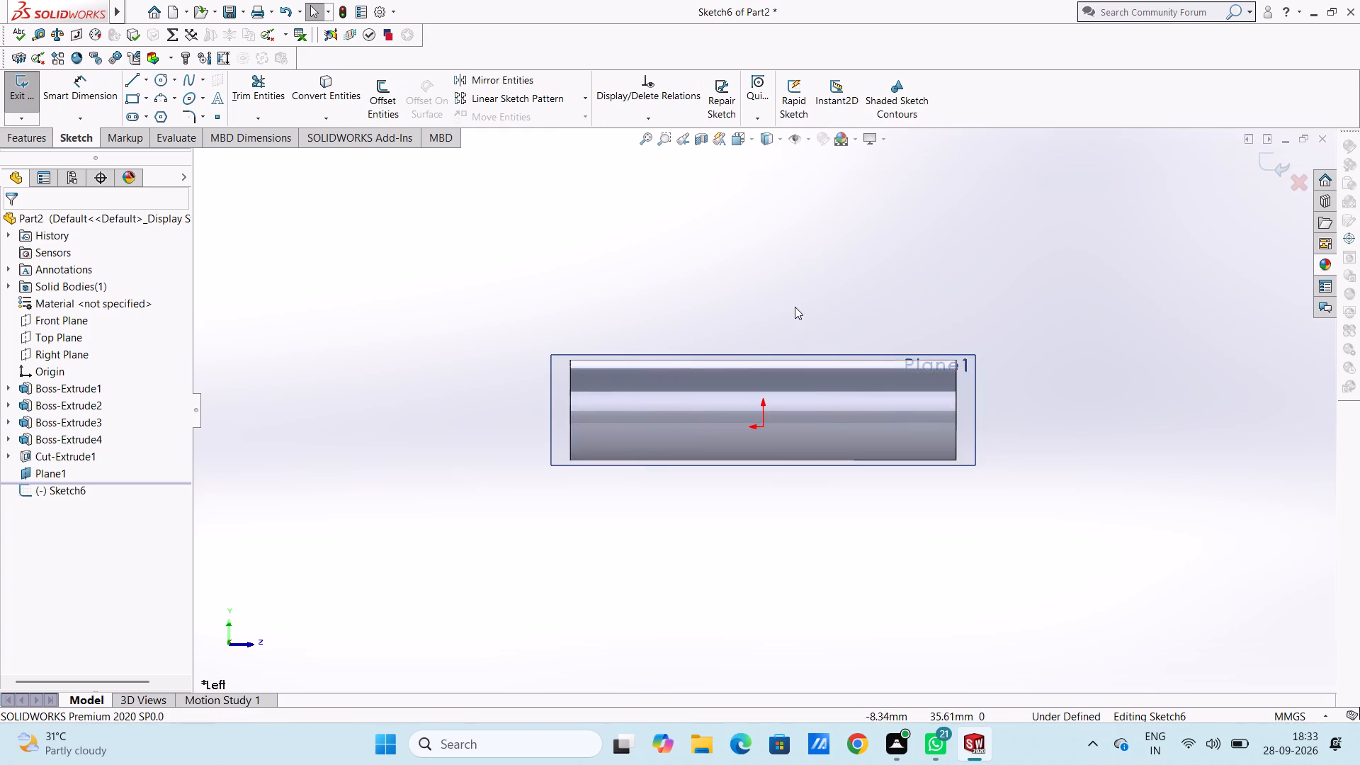
scroll(797, 307, "down", 1)
scroll(803, 313, "up", 1)
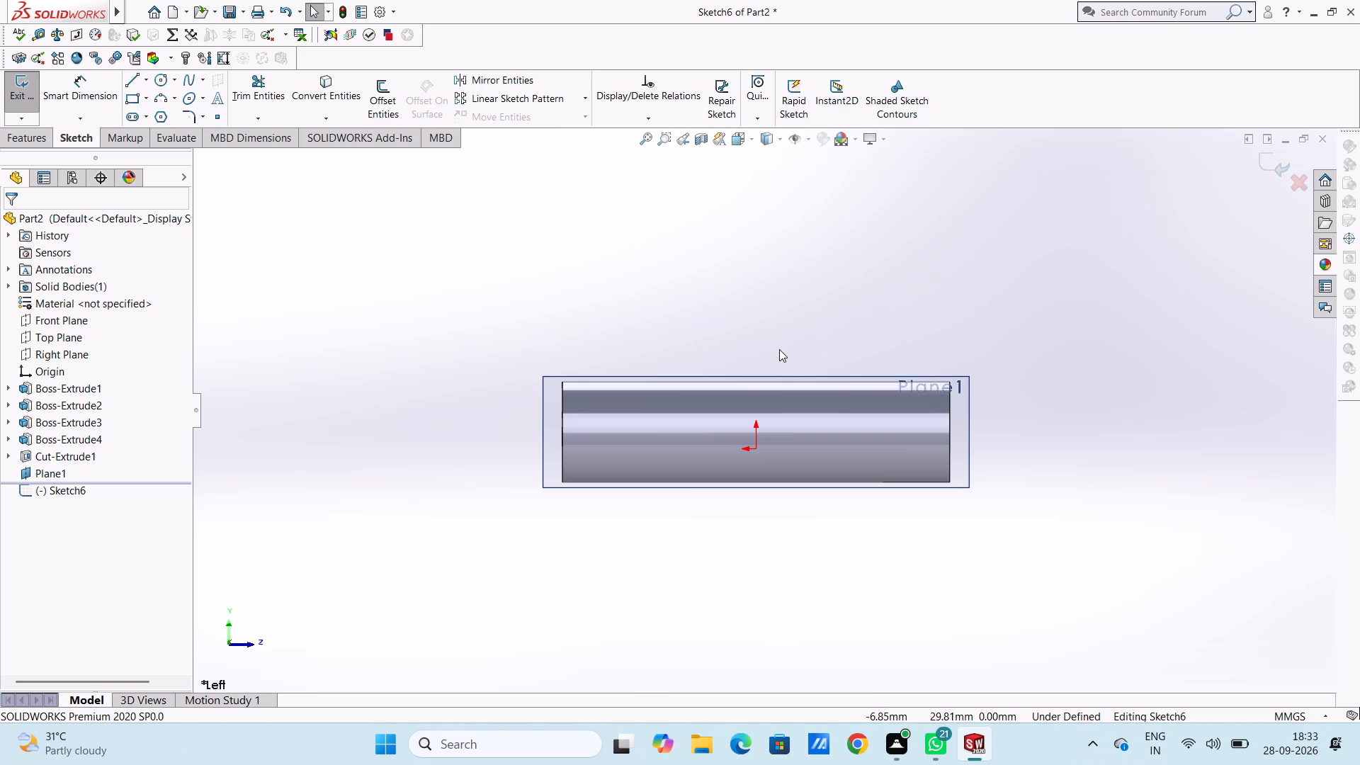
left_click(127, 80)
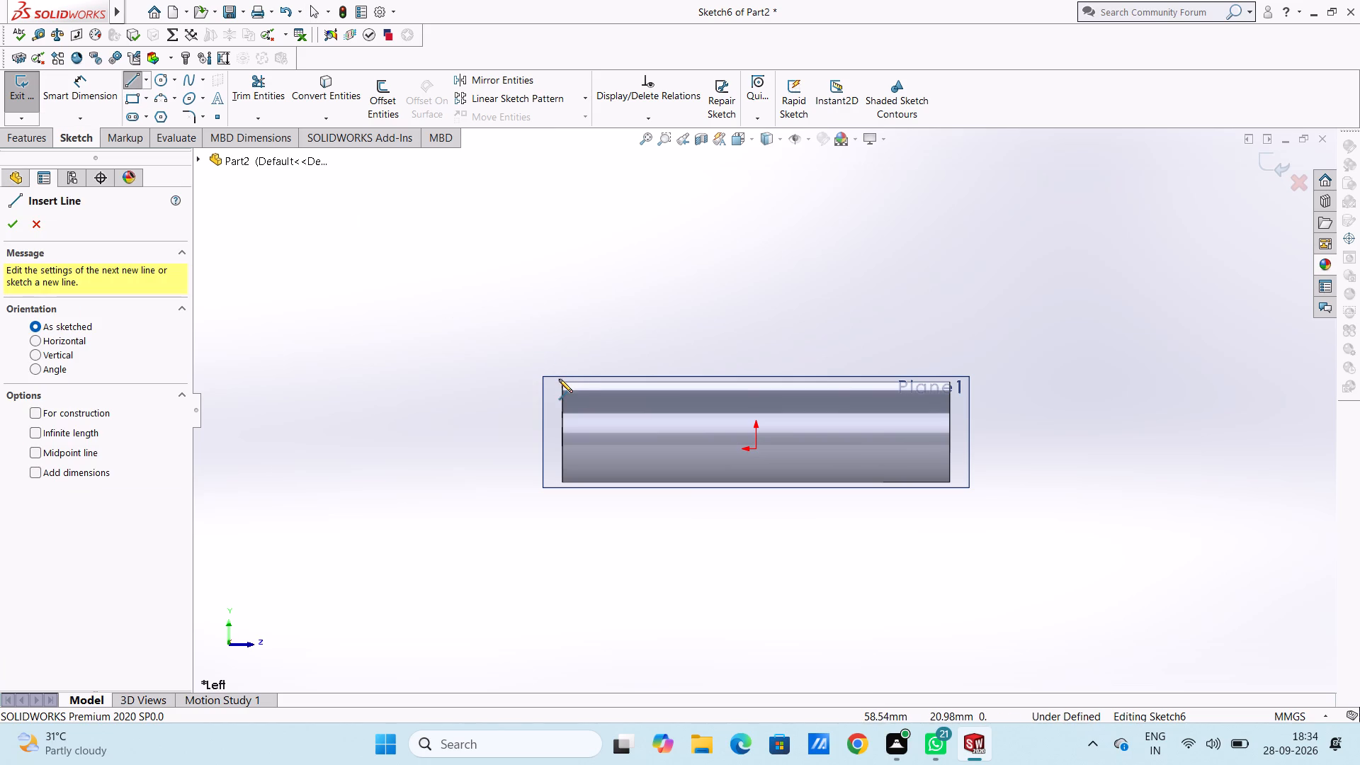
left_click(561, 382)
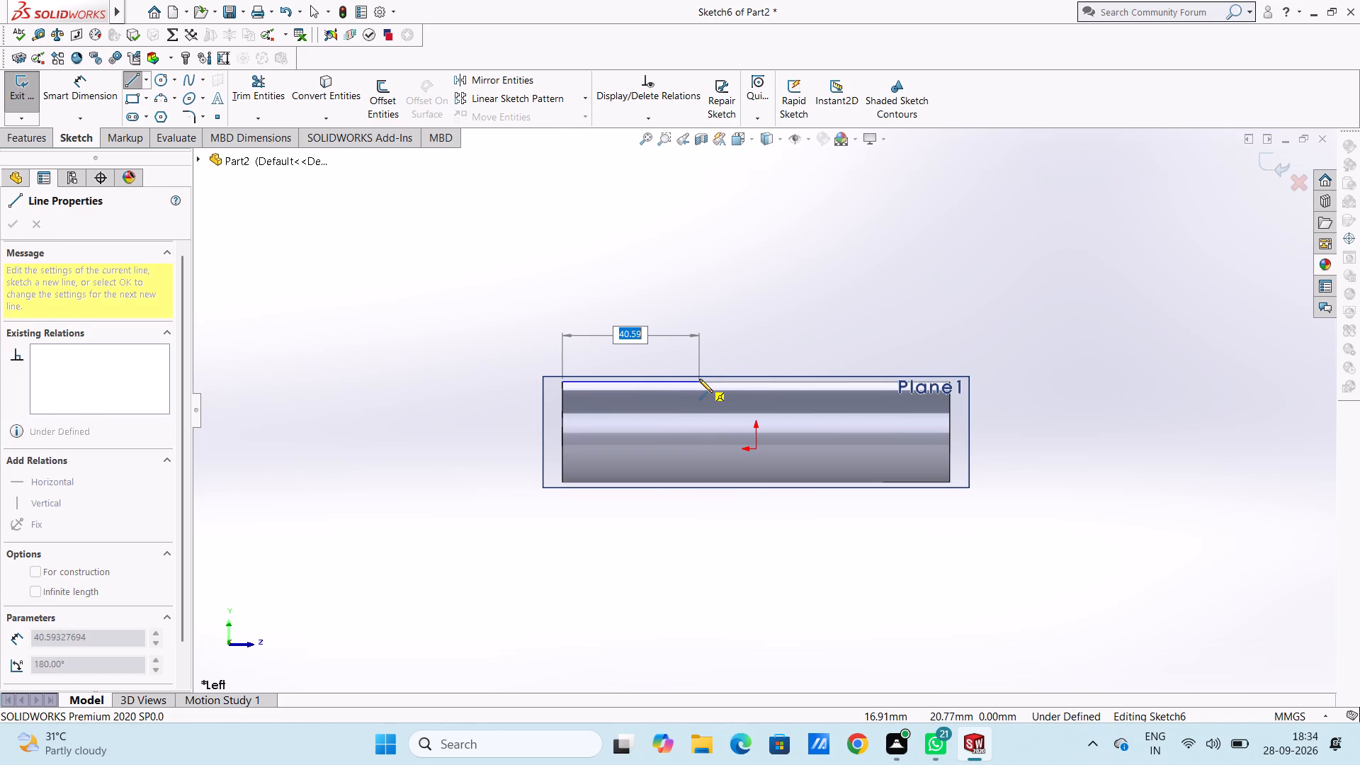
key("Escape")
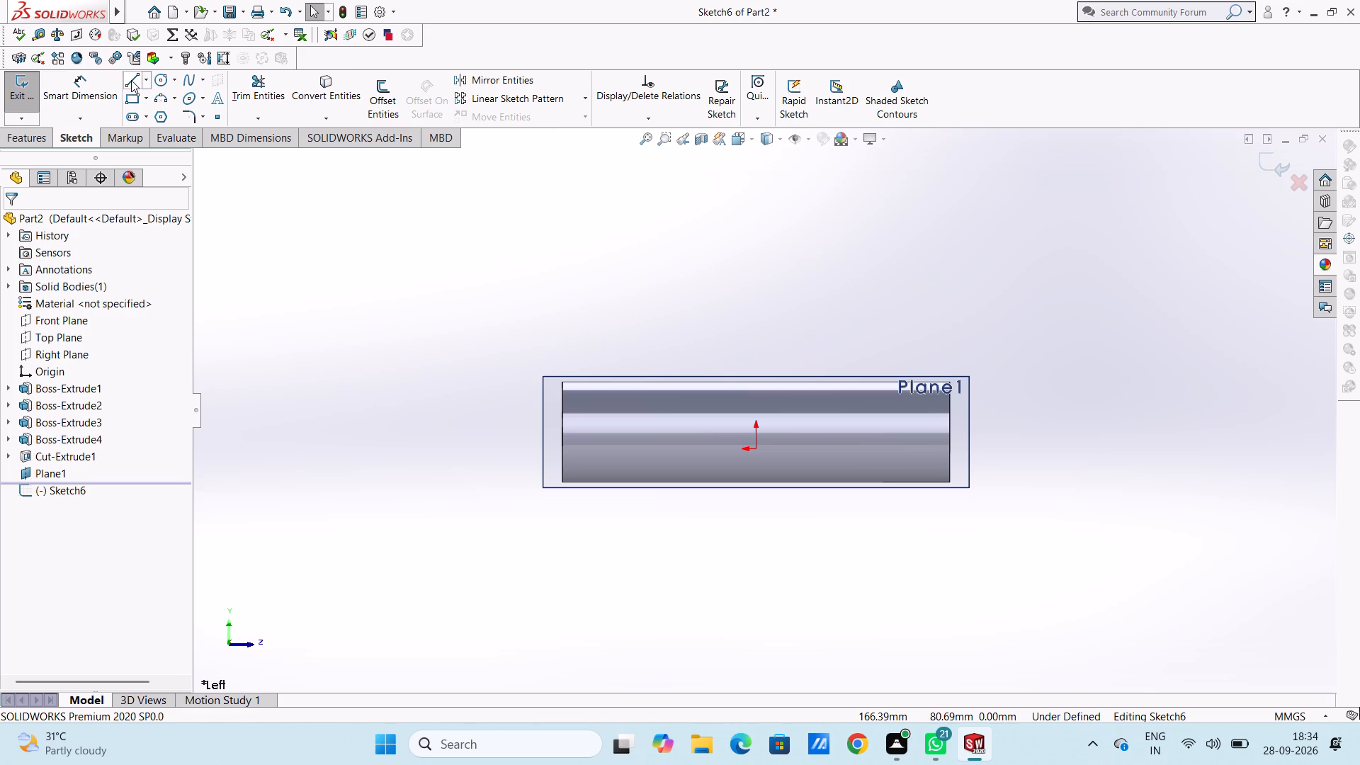
Sketch a 38.5 mm horizontal line starting on the tube's rear (-Z) end edge, a little below its upper edge.
left_click(131, 80)
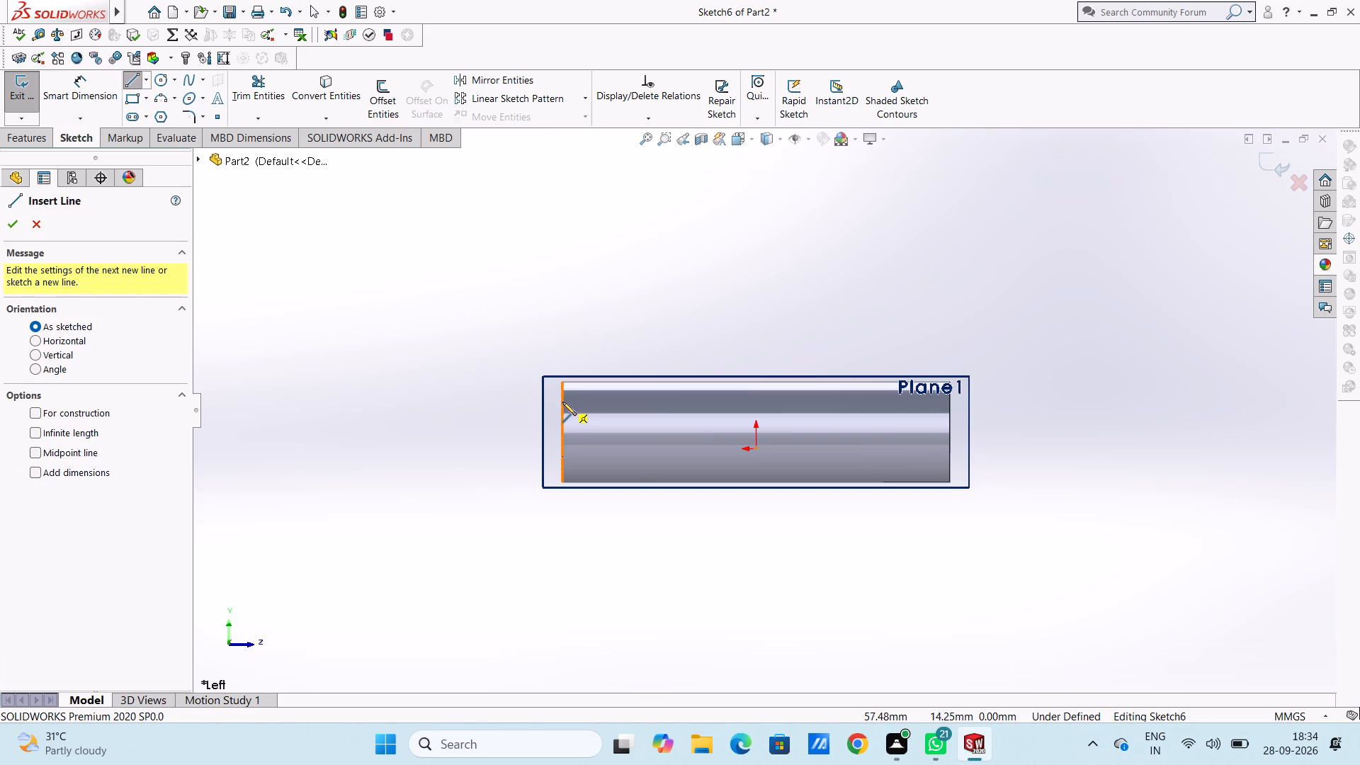
left_click(562, 402)
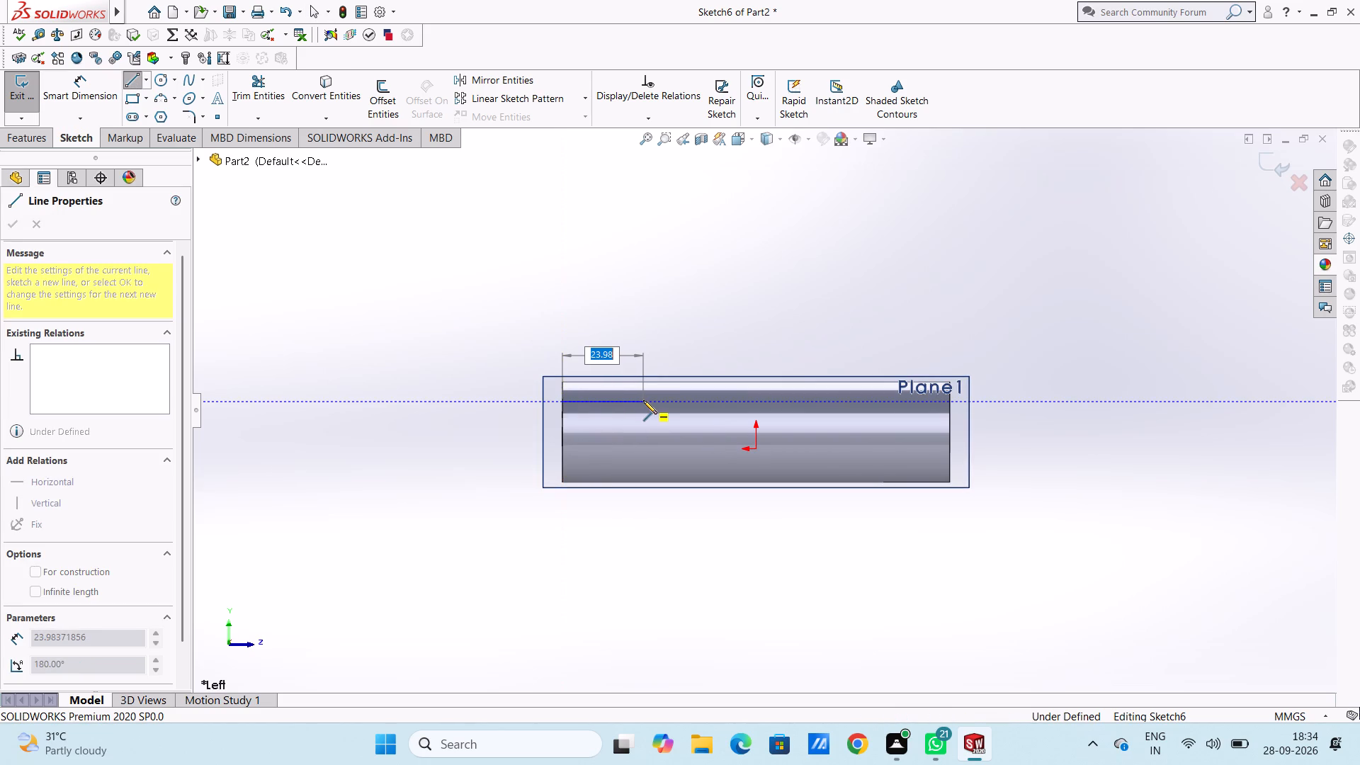
type("38.5")
key("Return")
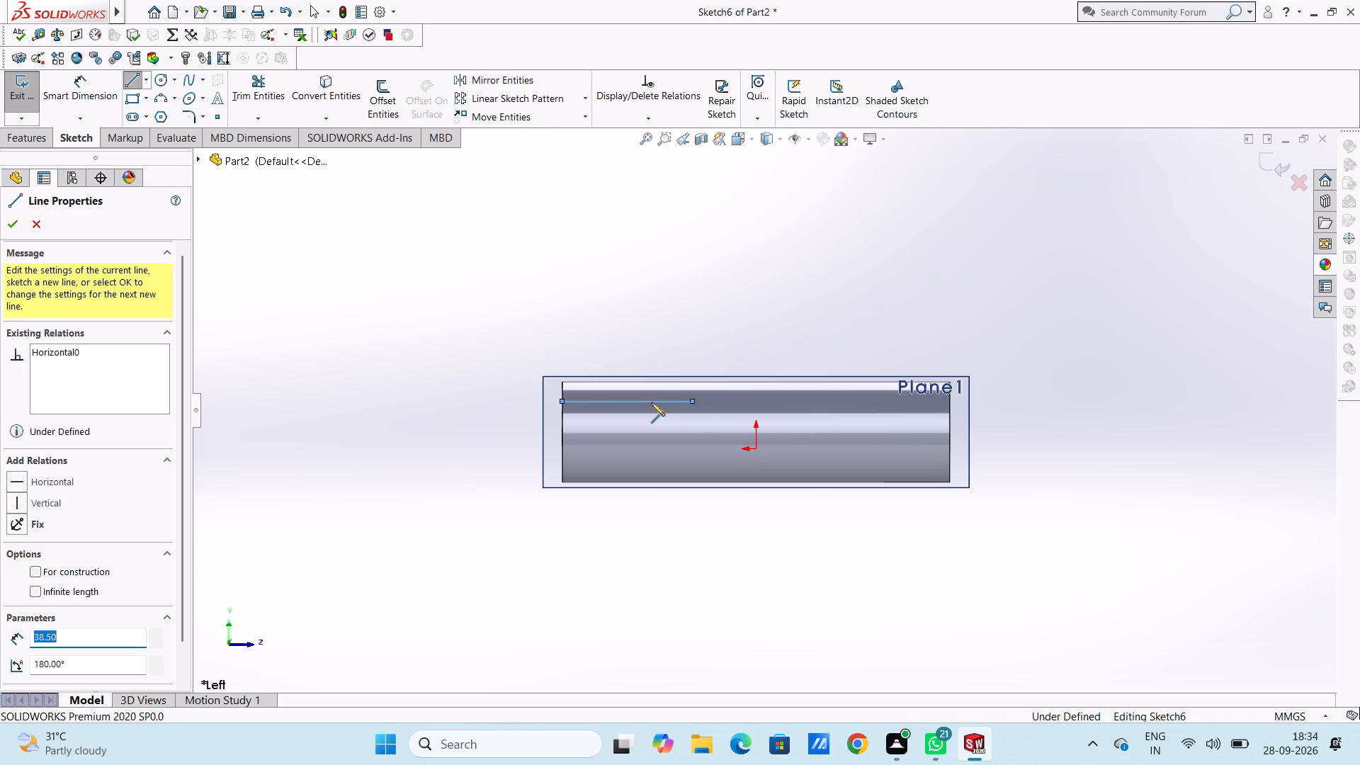
key("Escape")
key("Escape")
Add a 38.5 mm length dimension to the horizontal sketch line, placed below the tube.
scroll(651, 402, "up", 3)
middle_click_drag(730, 443, 737, 458)
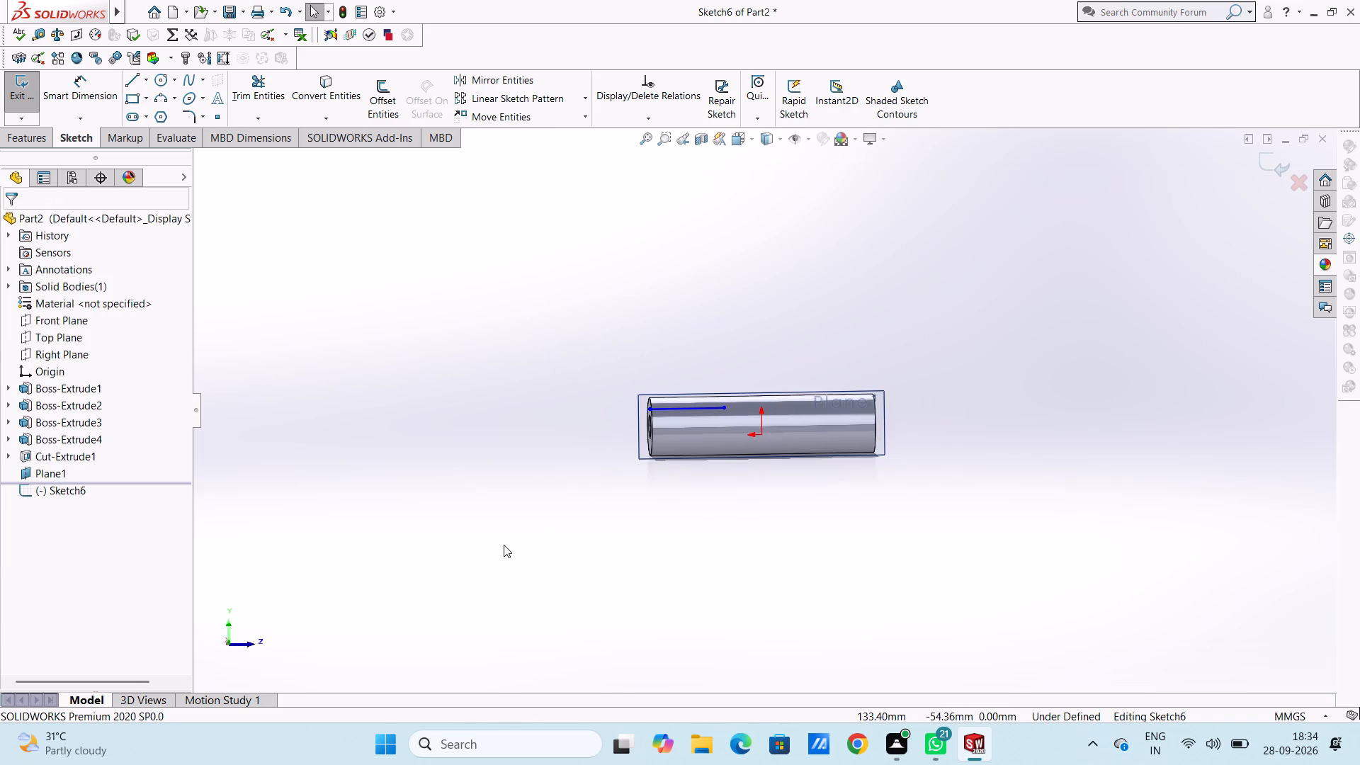
key("ctrl+3")
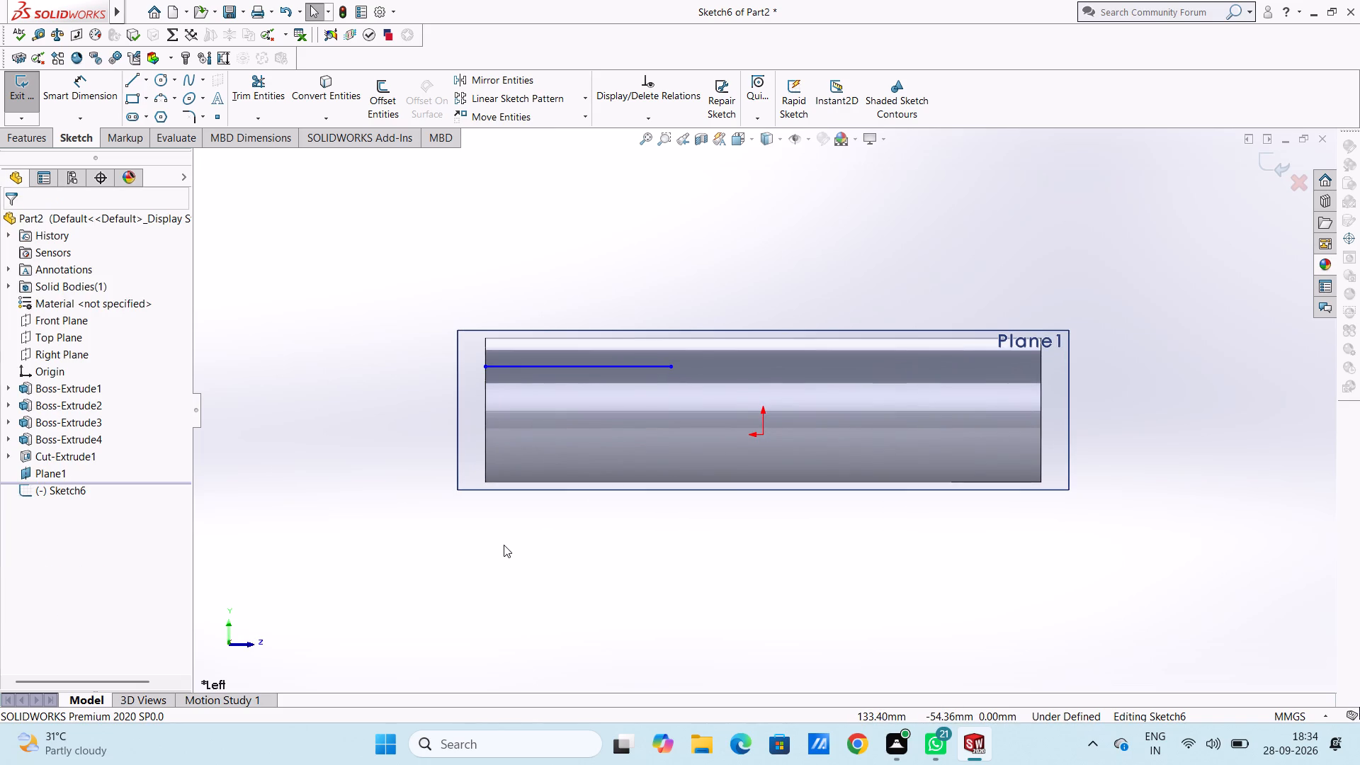
left_click(83, 100)
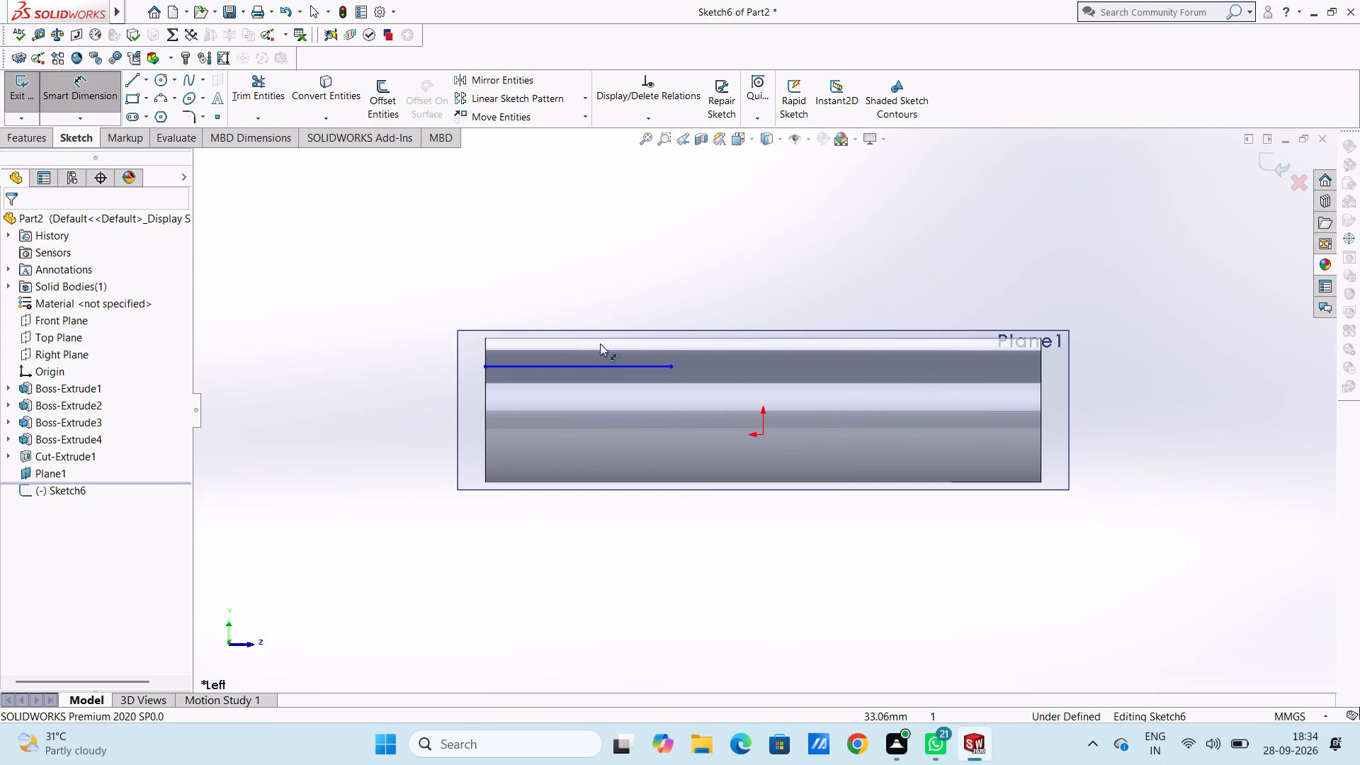
left_click(558, 367)
left_click(541, 589)
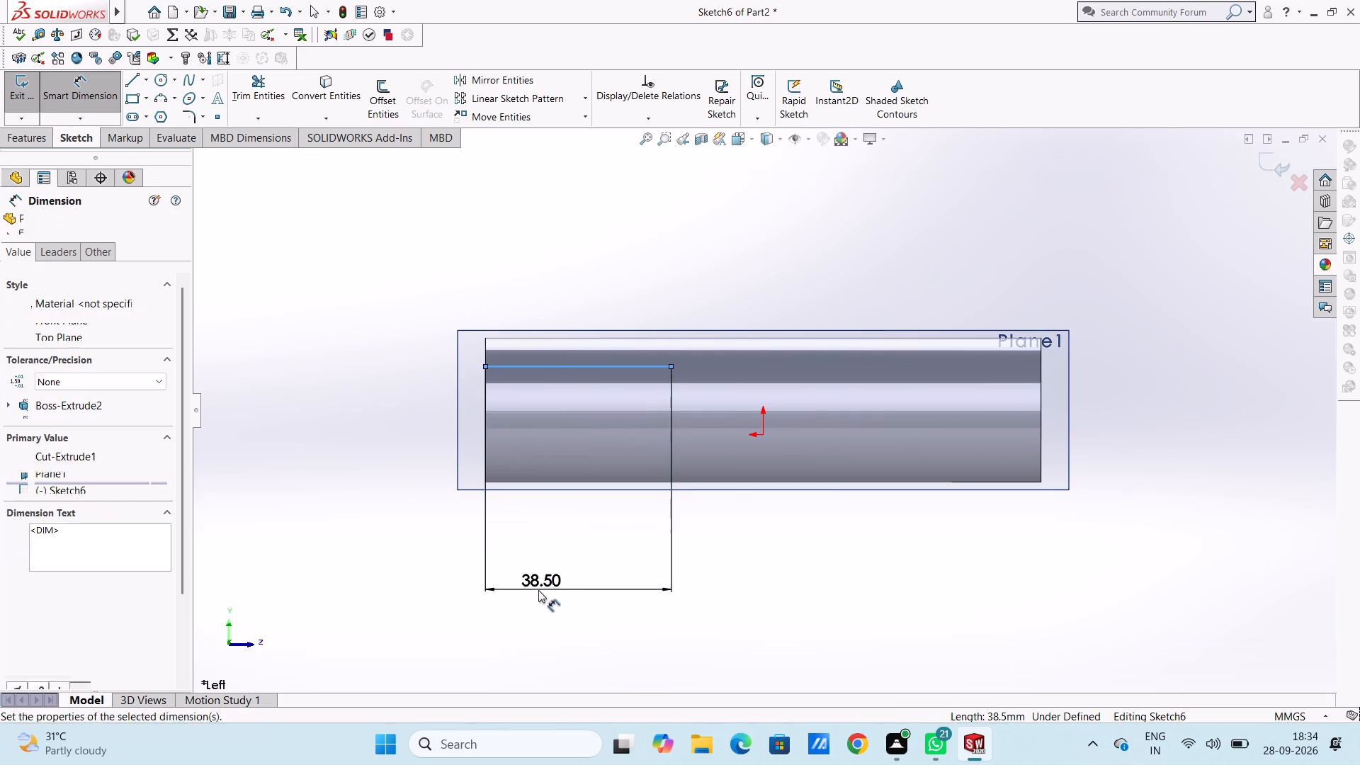
left_click(477, 568)
left_click(376, 538)
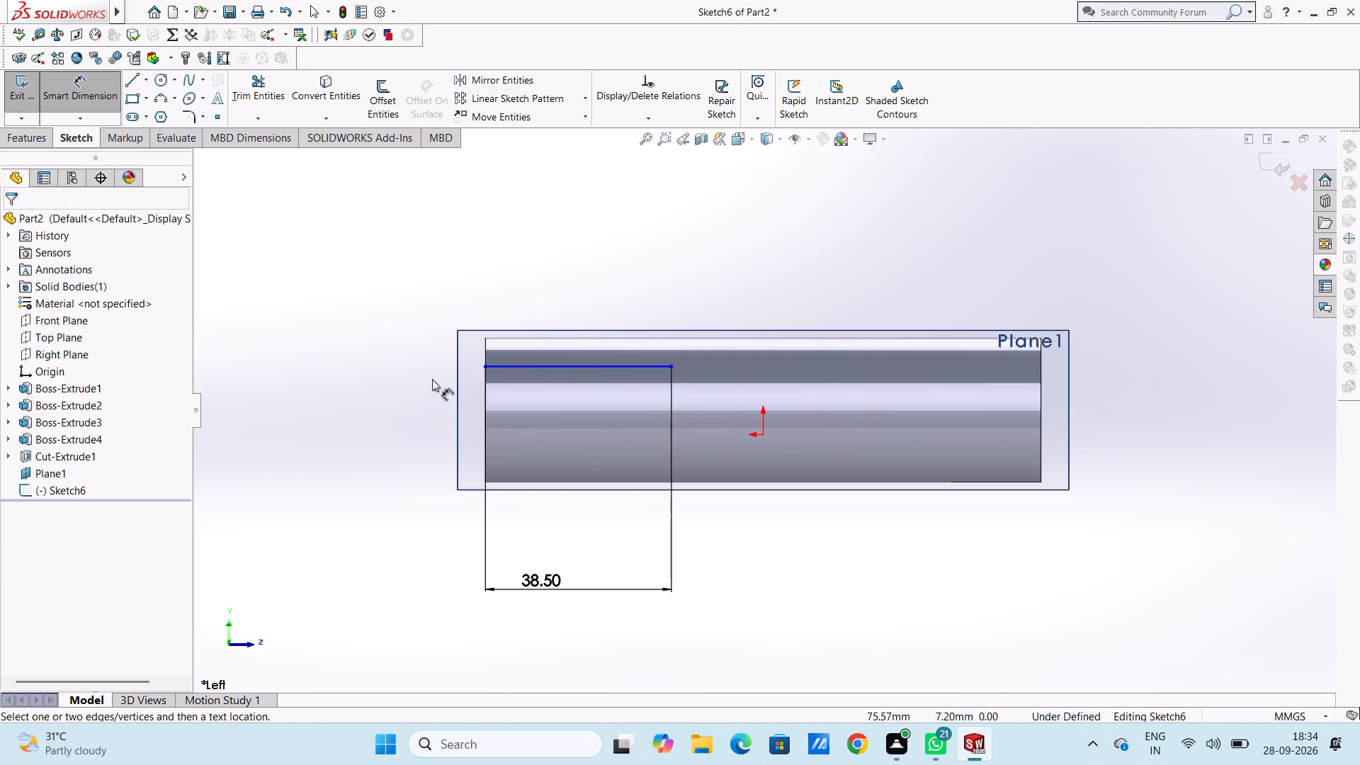
Dimension the vertical distance between the tube's upper edge and the horizontal sketch line.
left_click(518, 337)
left_click(531, 366)
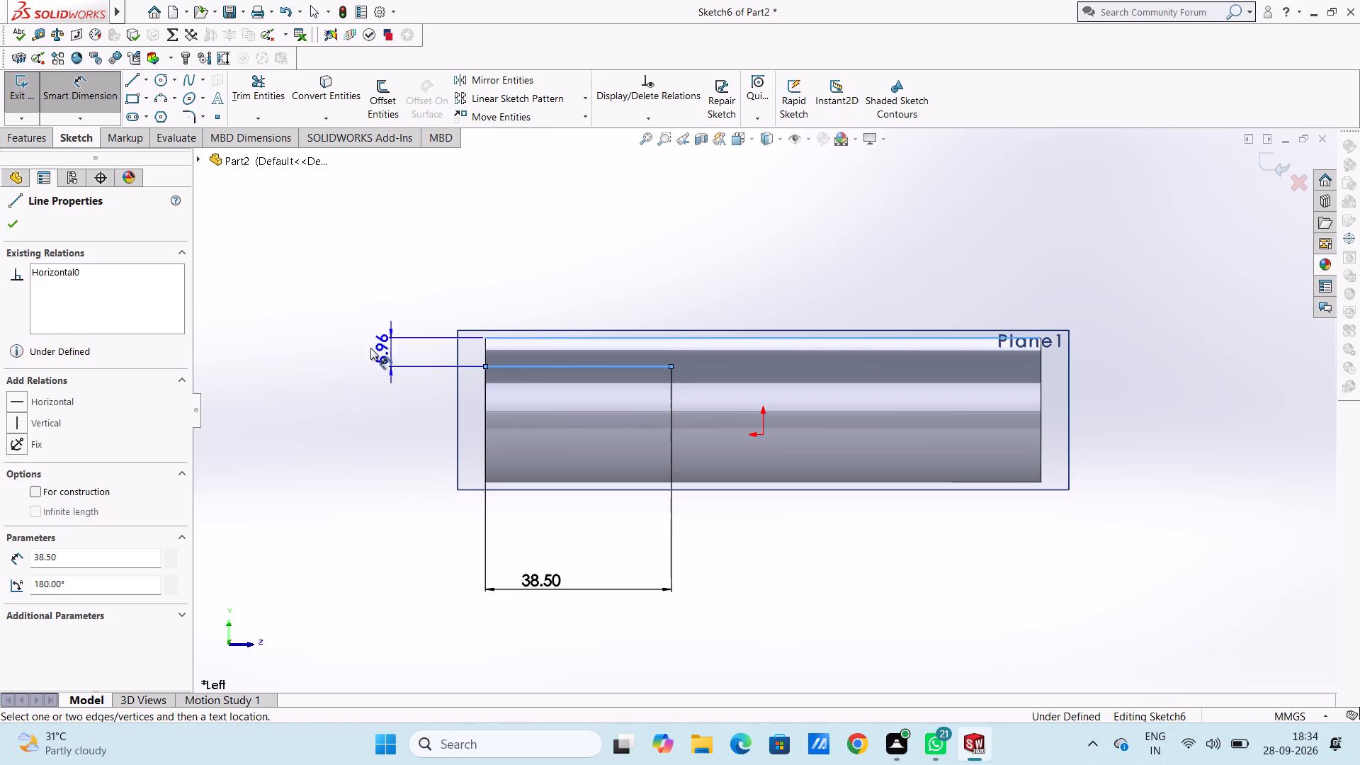
left_click(230, 341)
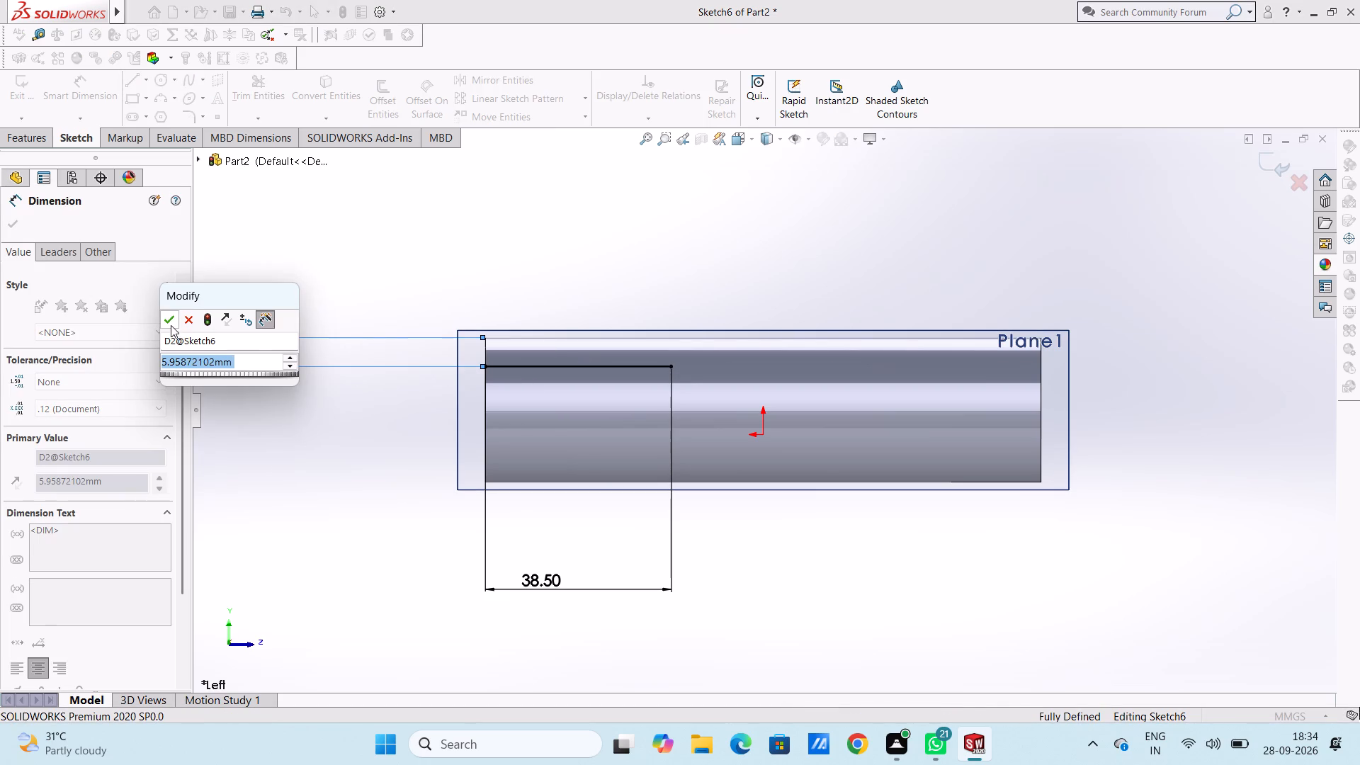
left_click(171, 325)
left_click(320, 293)
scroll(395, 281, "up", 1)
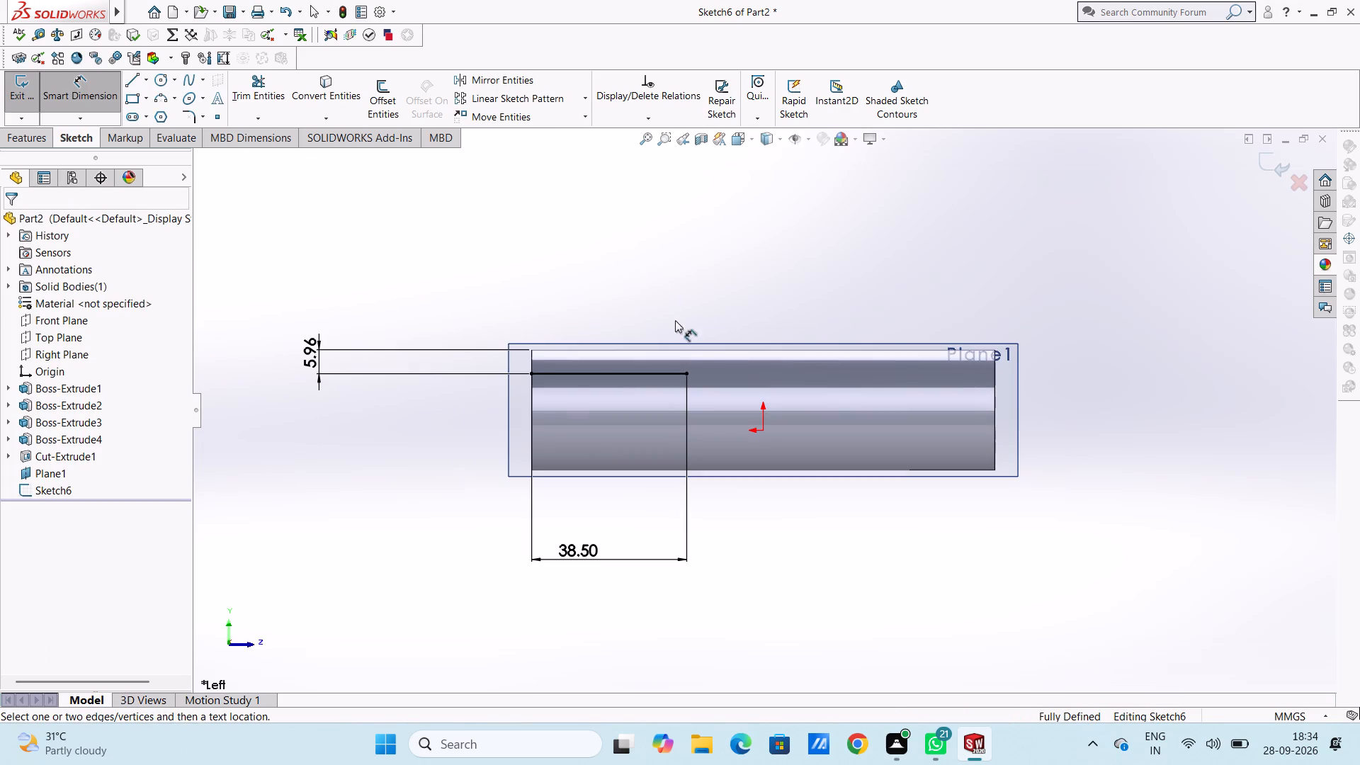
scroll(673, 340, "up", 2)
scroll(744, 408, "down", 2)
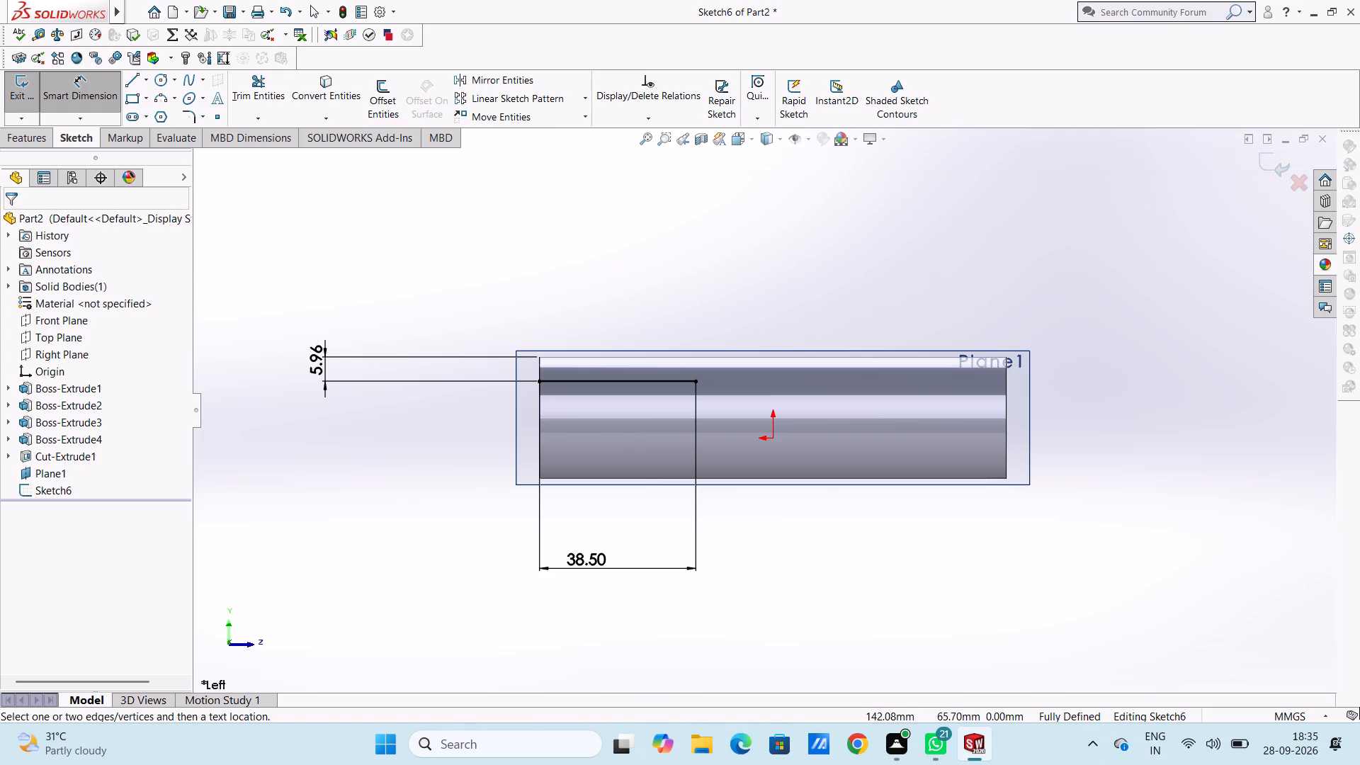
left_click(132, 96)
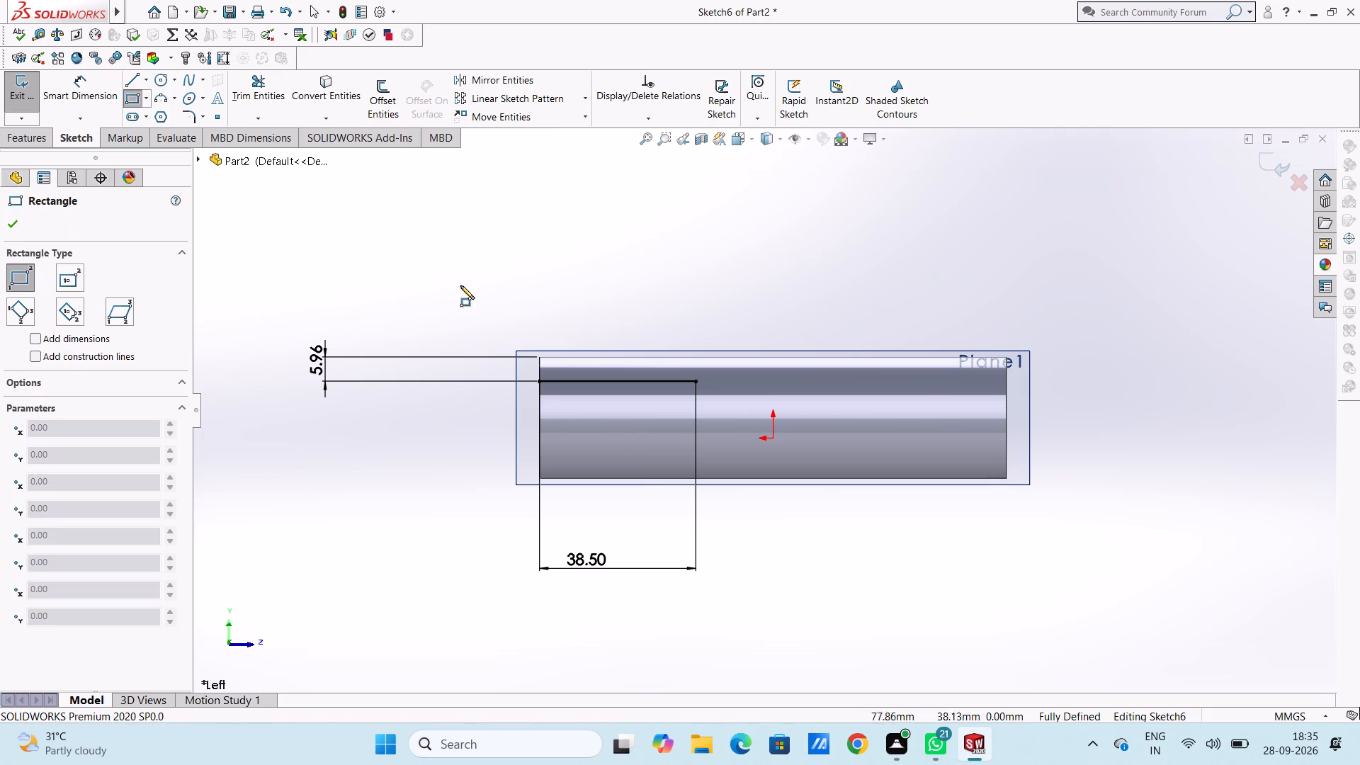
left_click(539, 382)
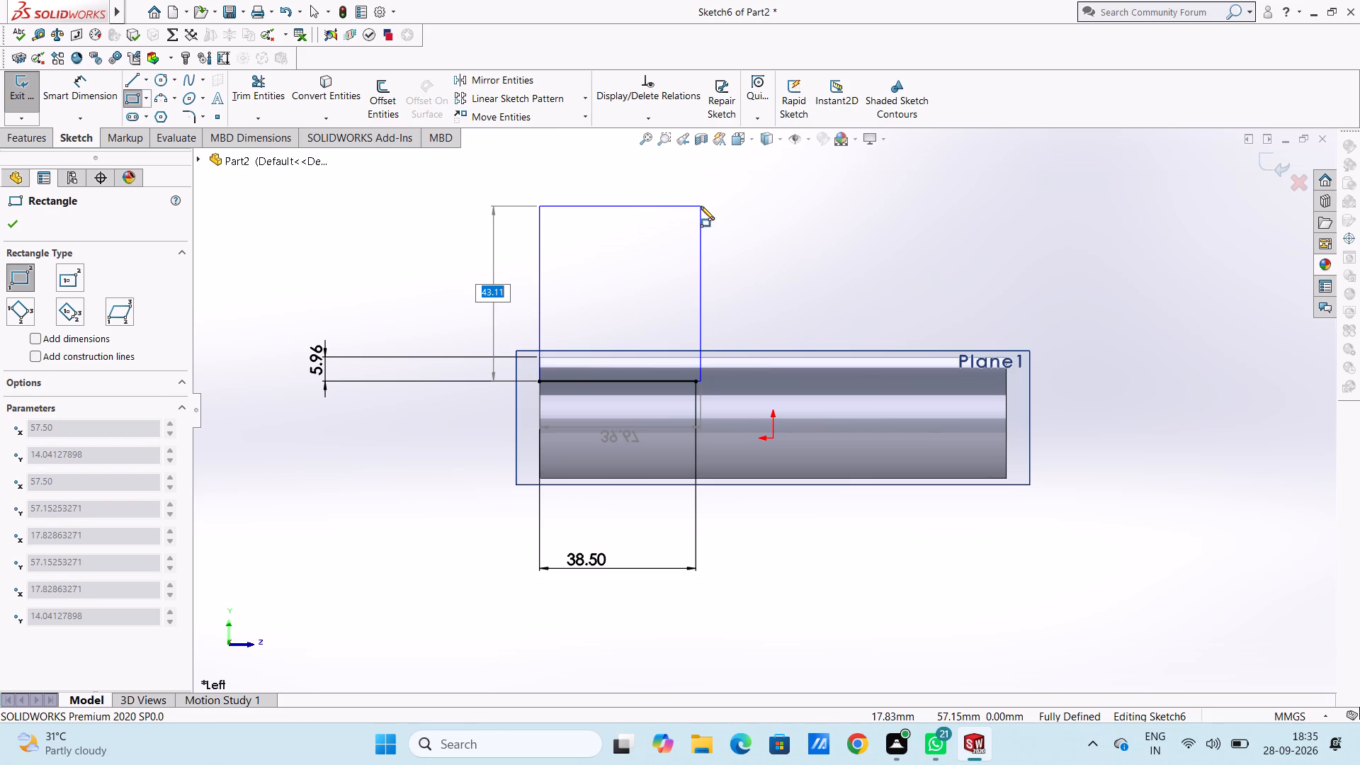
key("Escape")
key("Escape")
Set the sketch line's distance from the tube's upper edge to 15 mm.
double_click(327, 368)
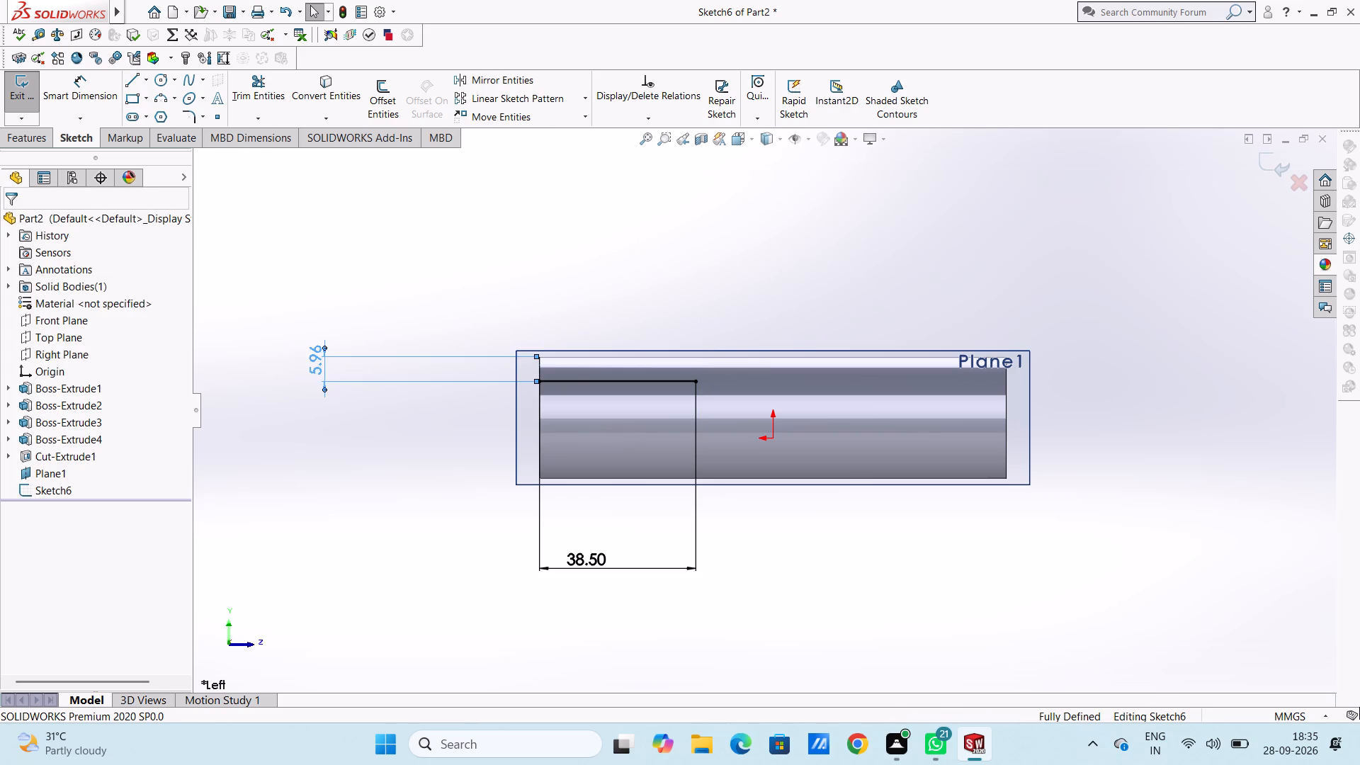
type("15")
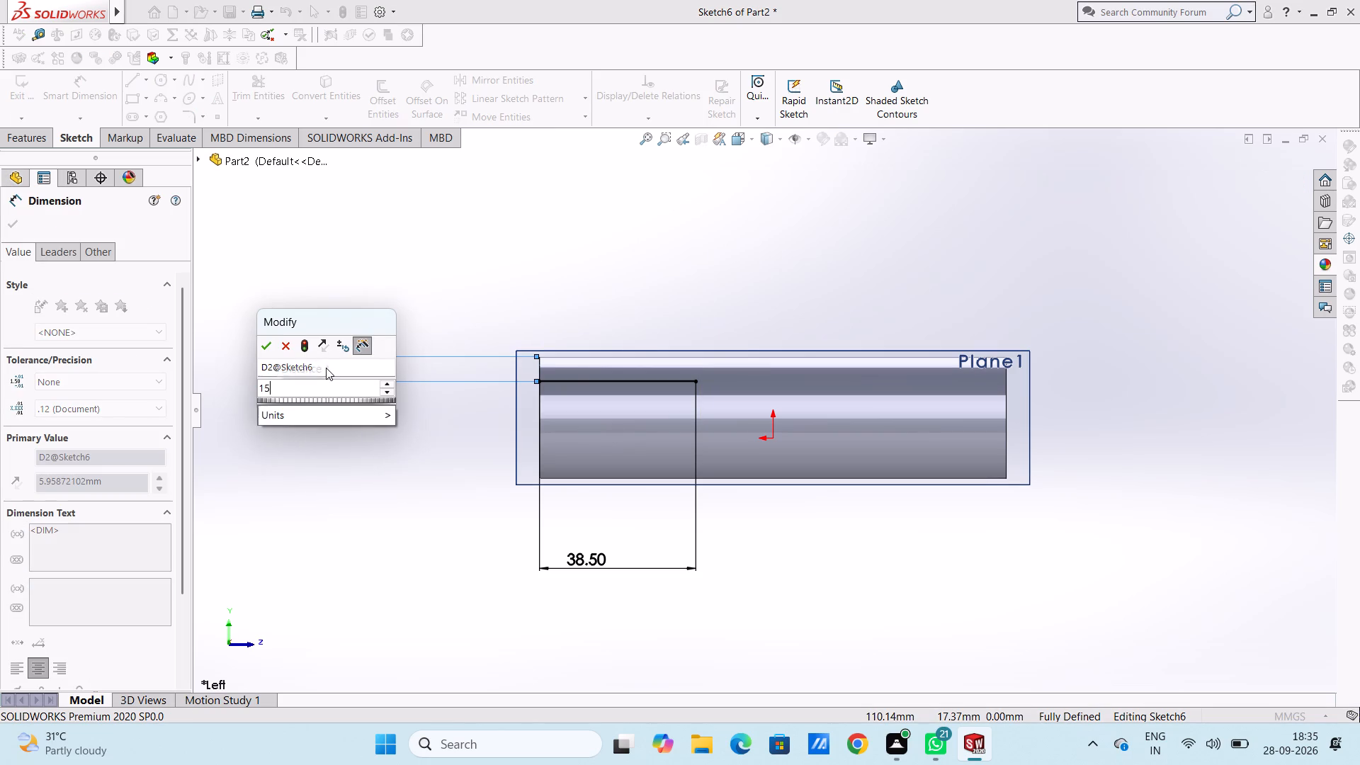
key("Return")
left_click(441, 265)
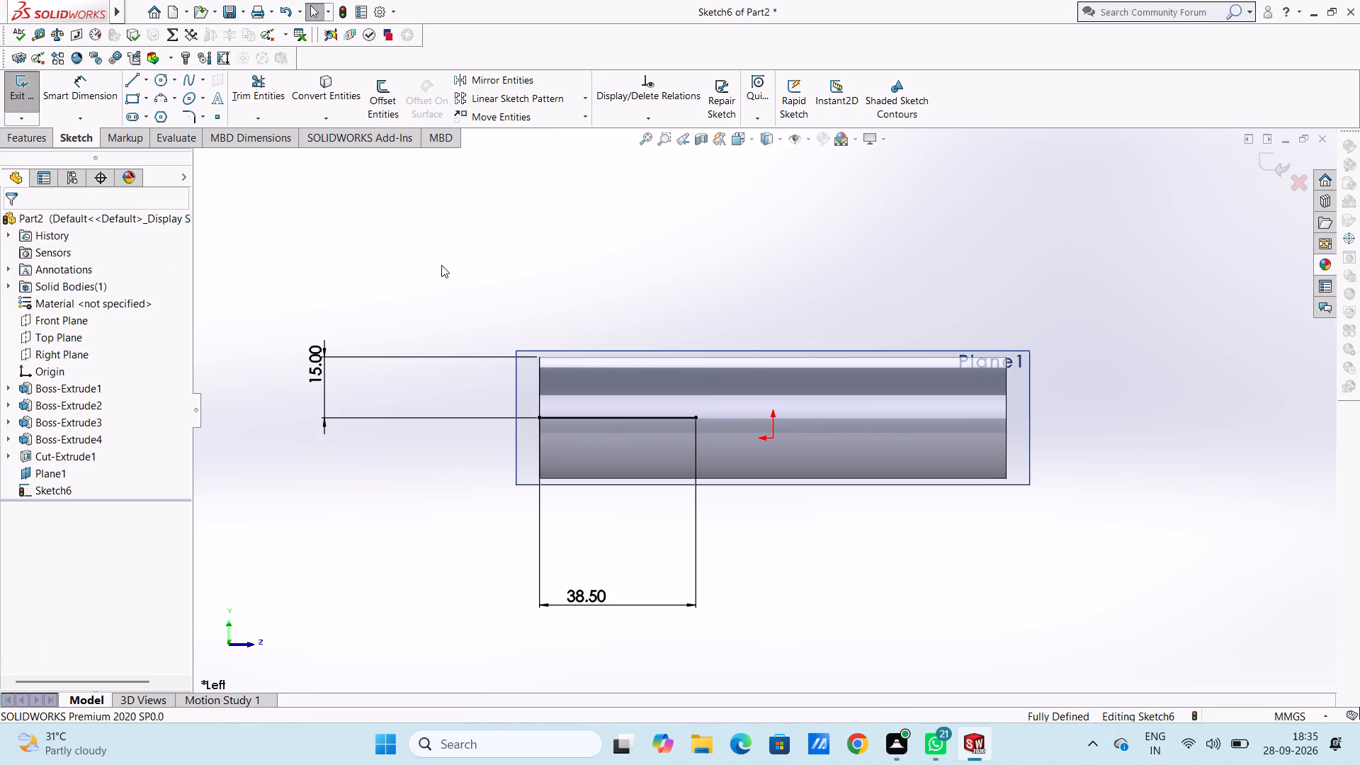
Sketch a corner rectangle 38.5 mm wide and 70 mm high, rising from the rear end of the horizontal line.
left_click(130, 101)
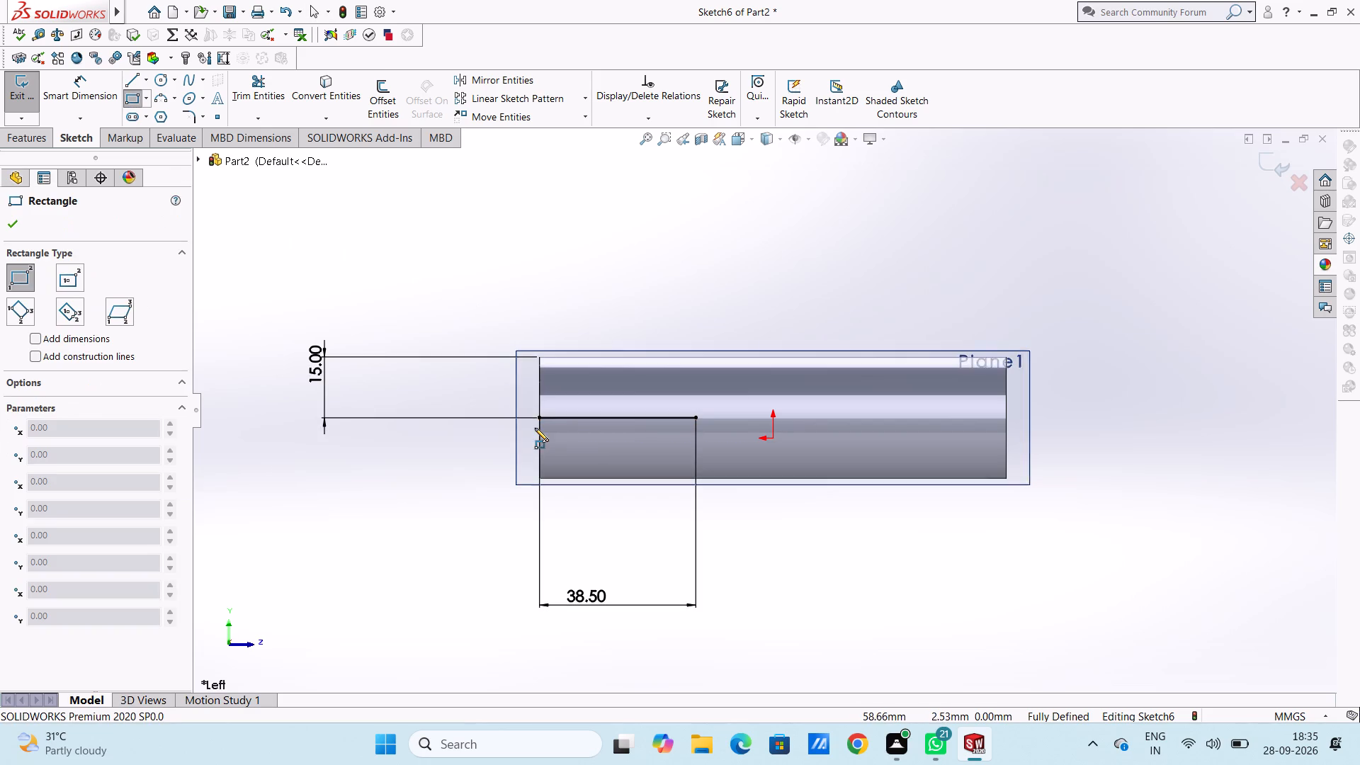
left_click(538, 421)
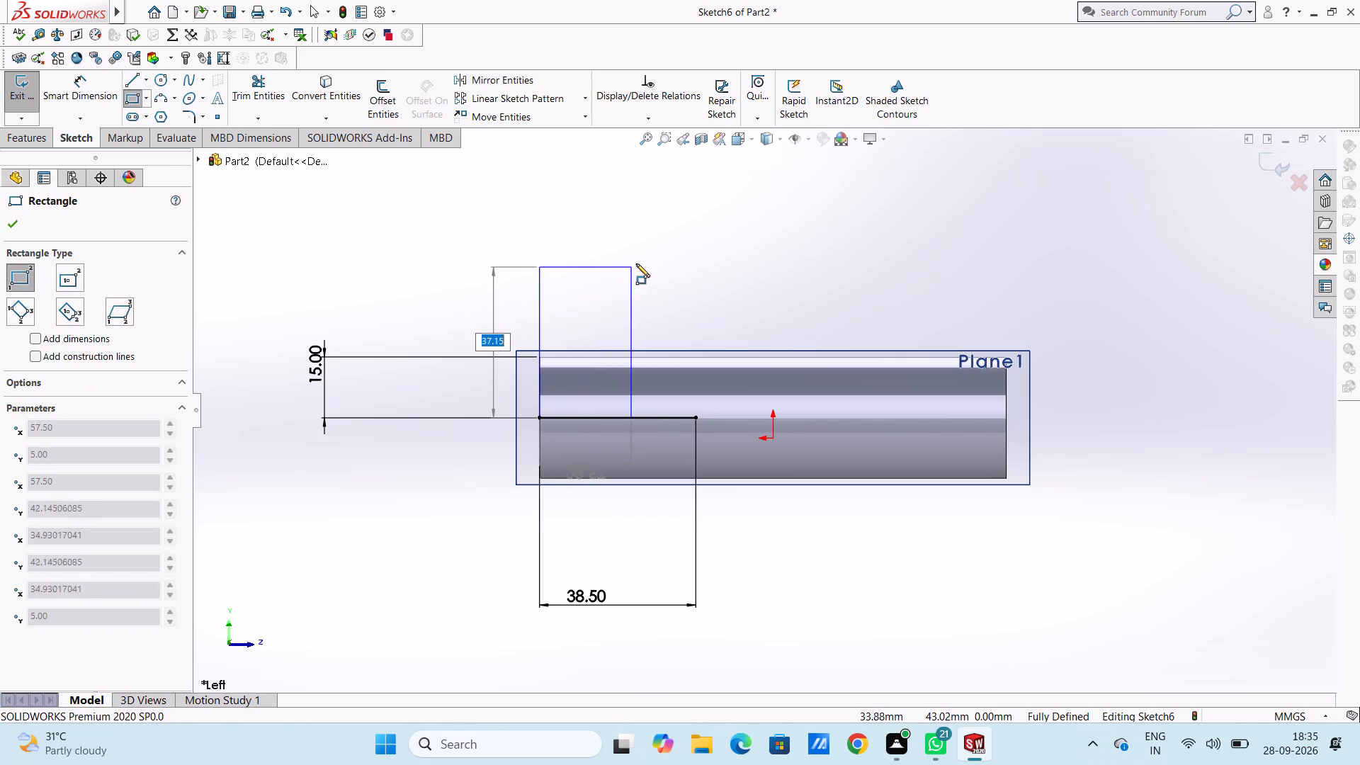
scroll(636, 263, "up", 3)
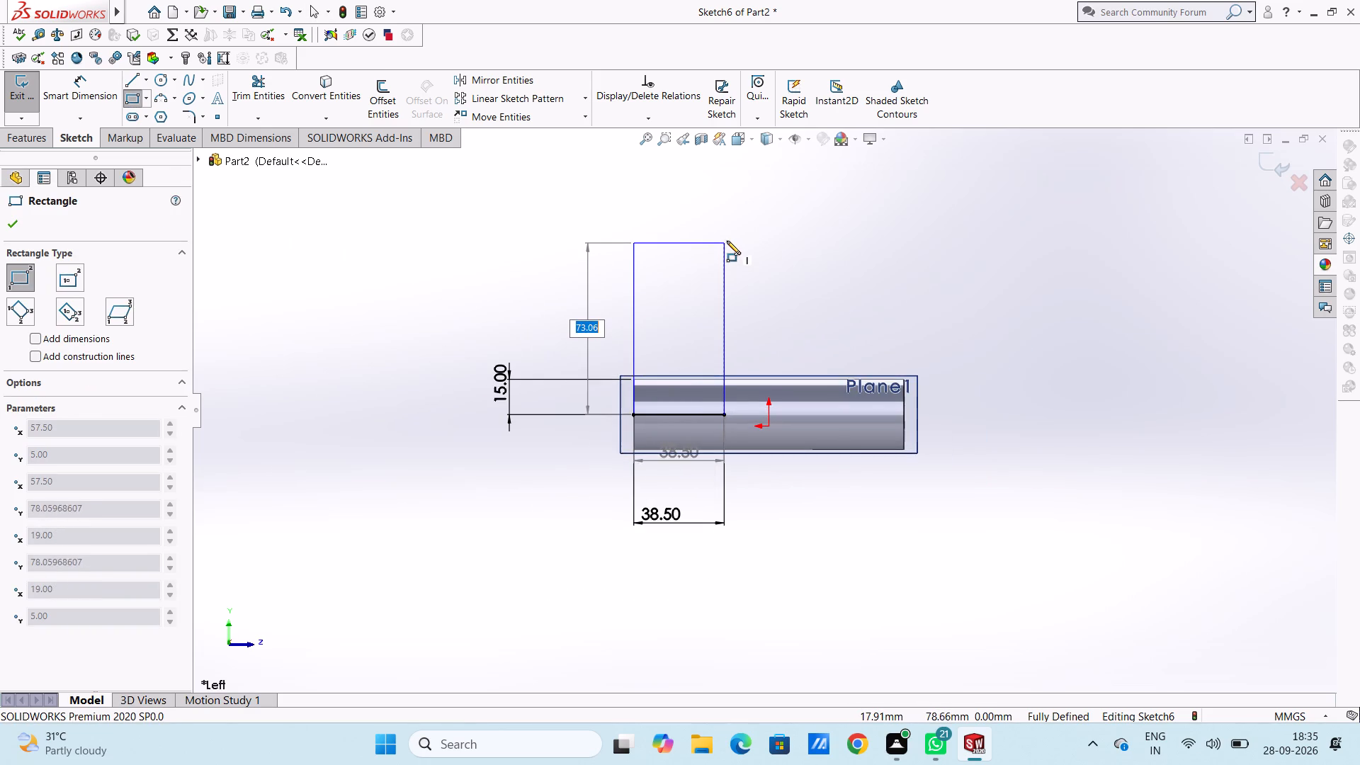
type("70")
key("Return")
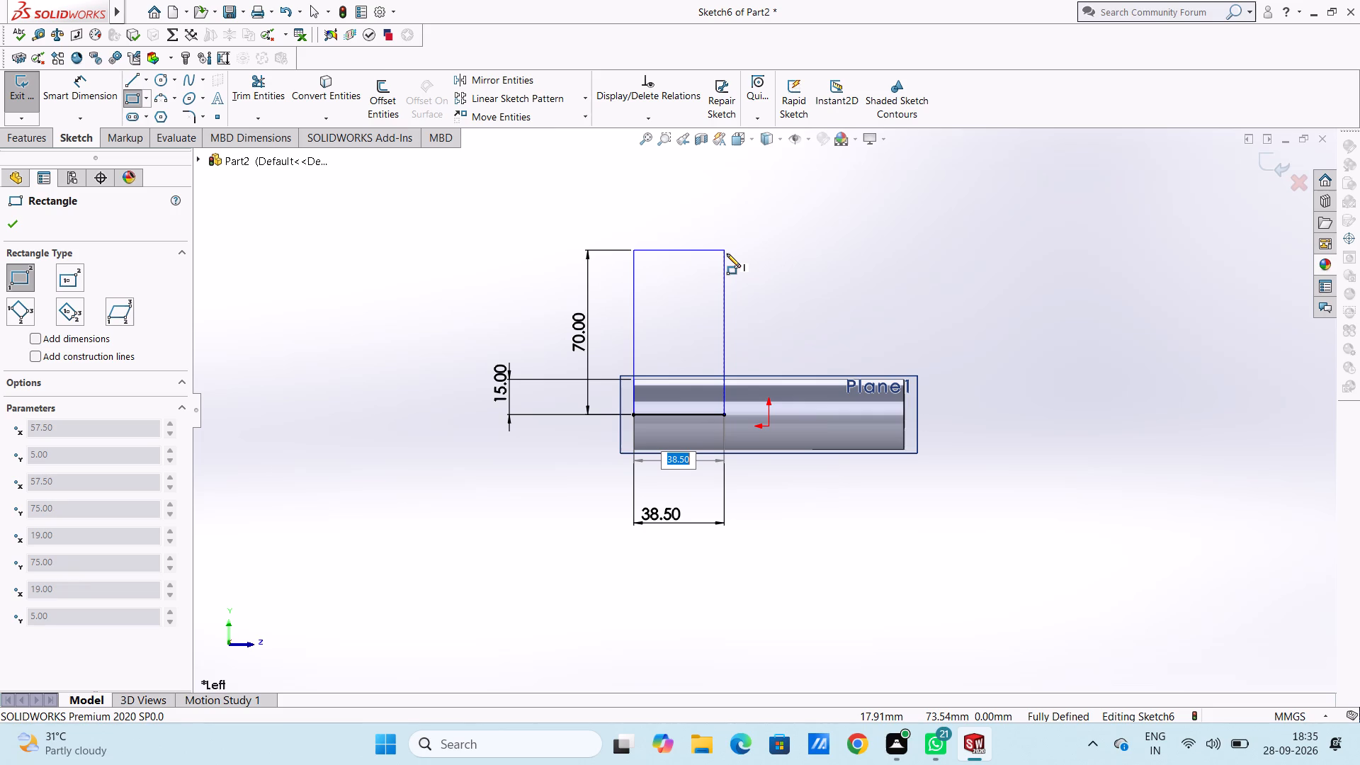
key("Return")
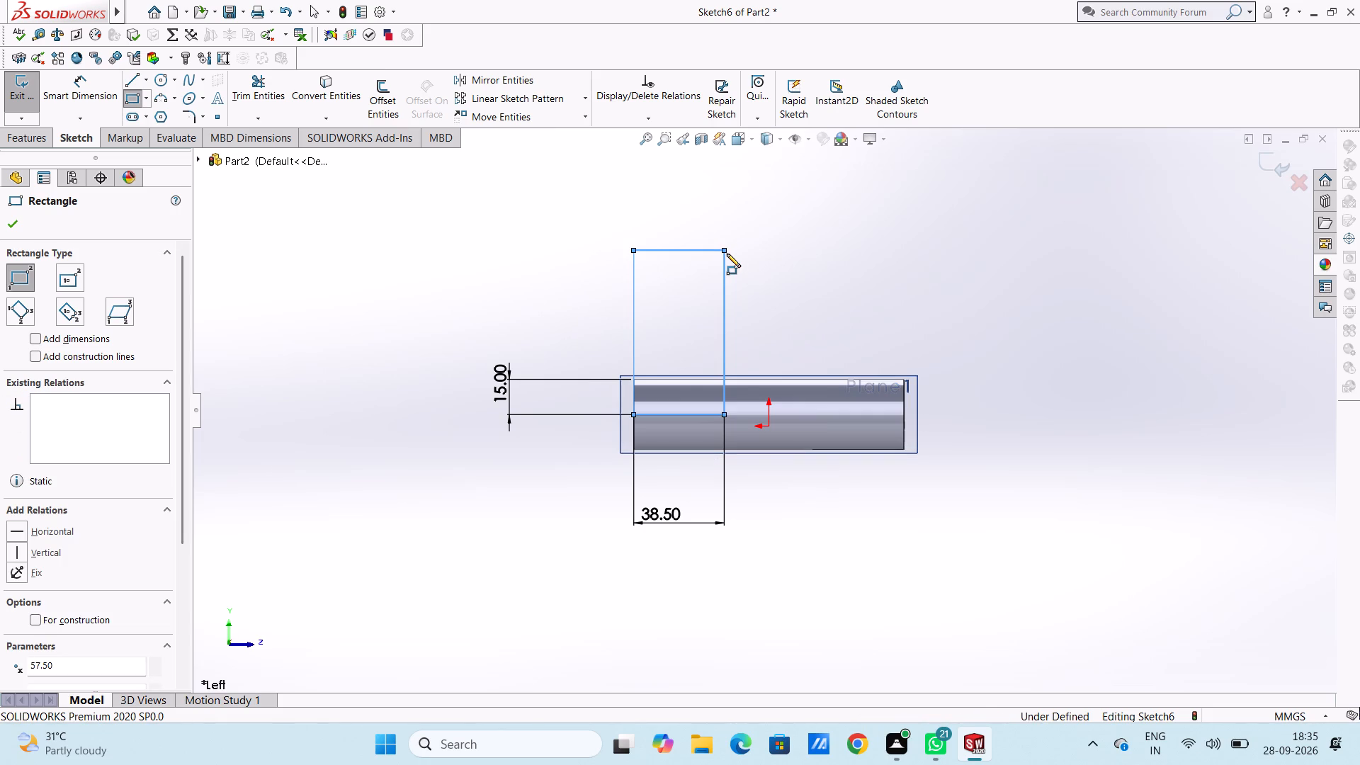
key("Escape")
key("Escape")
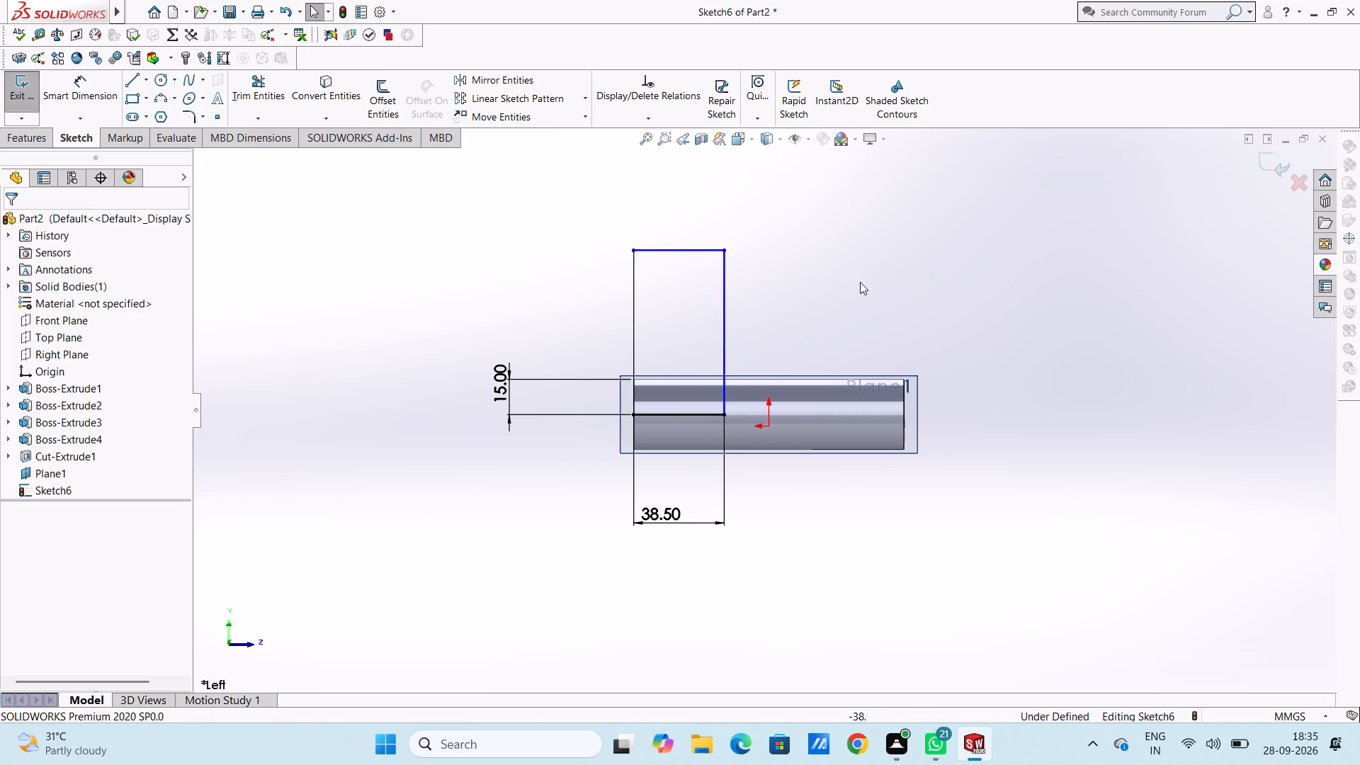
Dimension the rectangle's height at 70 mm on its rear vertical side.
scroll(845, 290, "down", 2)
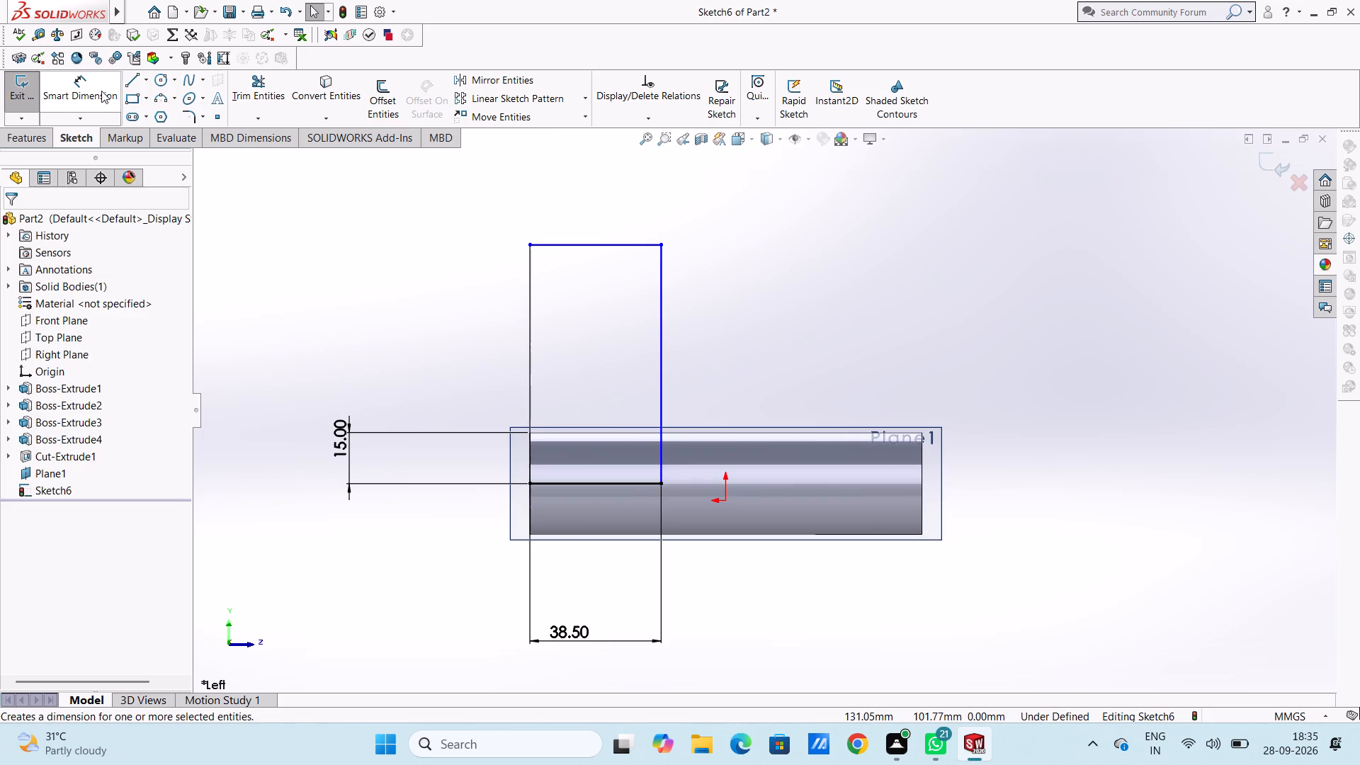
left_click(100, 95)
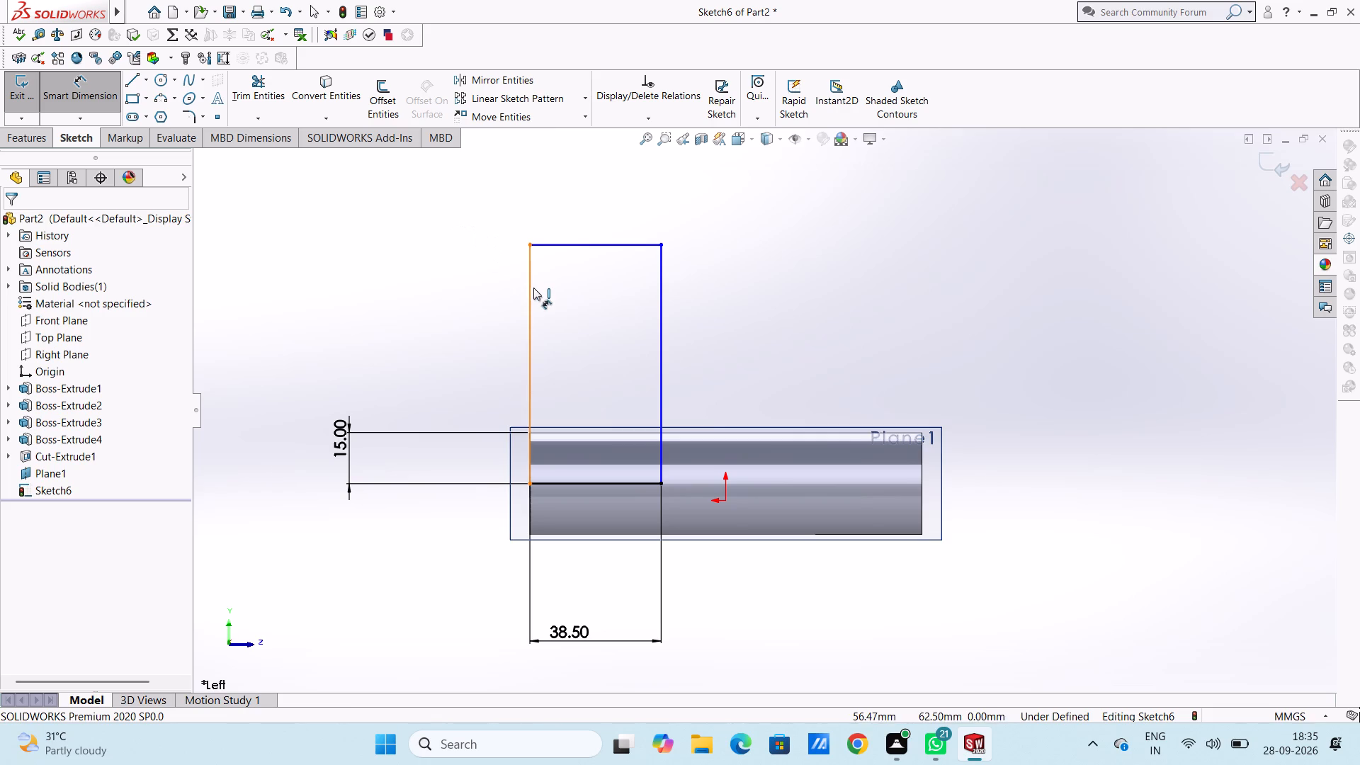
left_click(533, 288)
left_click(412, 275)
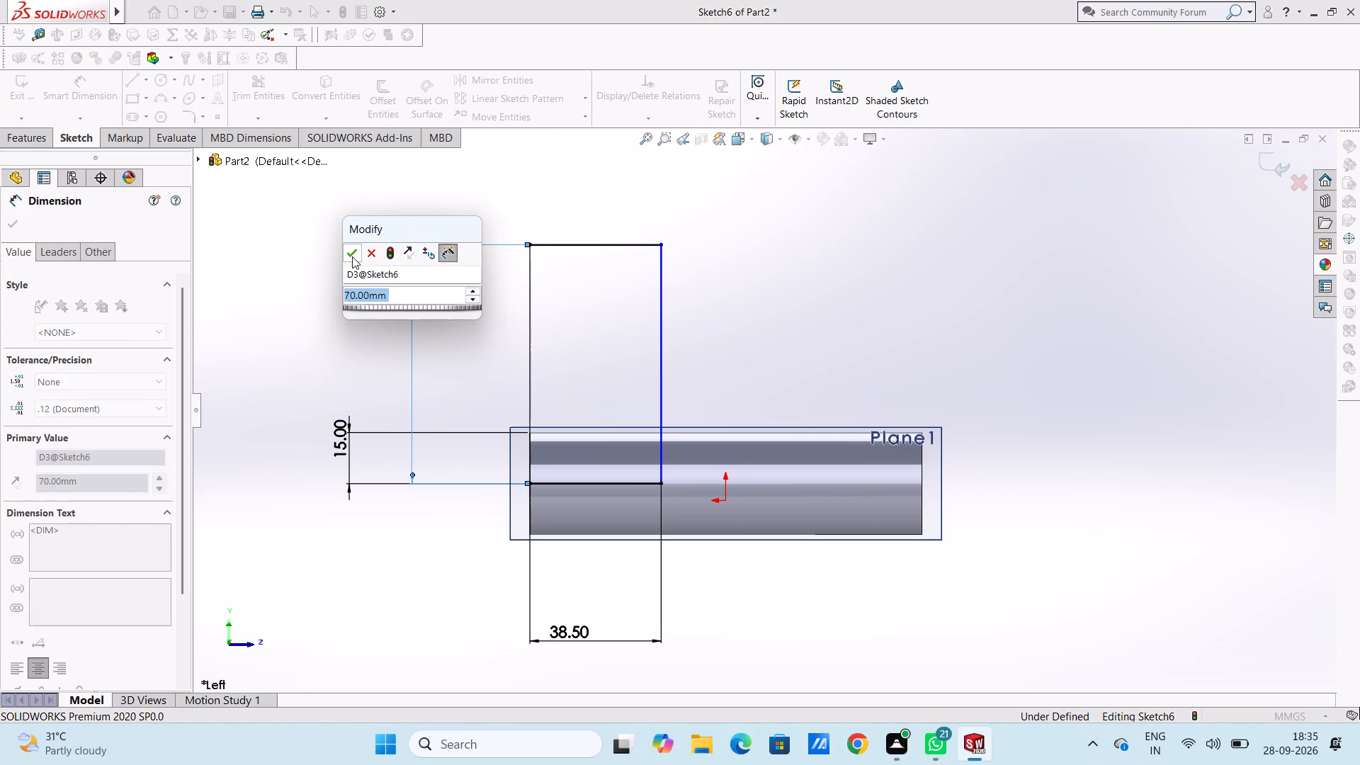
left_click(351, 254)
left_click(323, 264)
Dimension the rectangle's upper edge at 38.5 mm, placing the dimension above the rectangle.
scroll(426, 257, "up", 4)
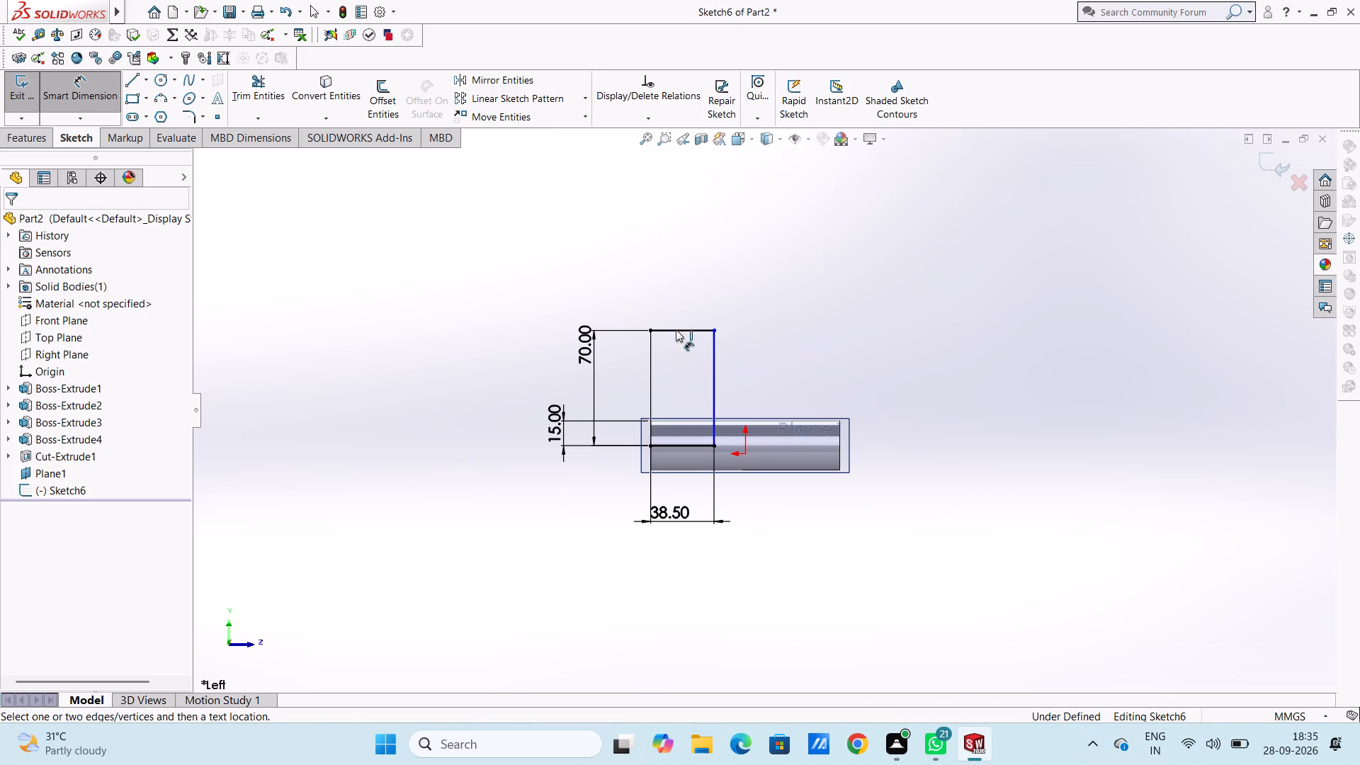
left_click(676, 329)
left_click(674, 231)
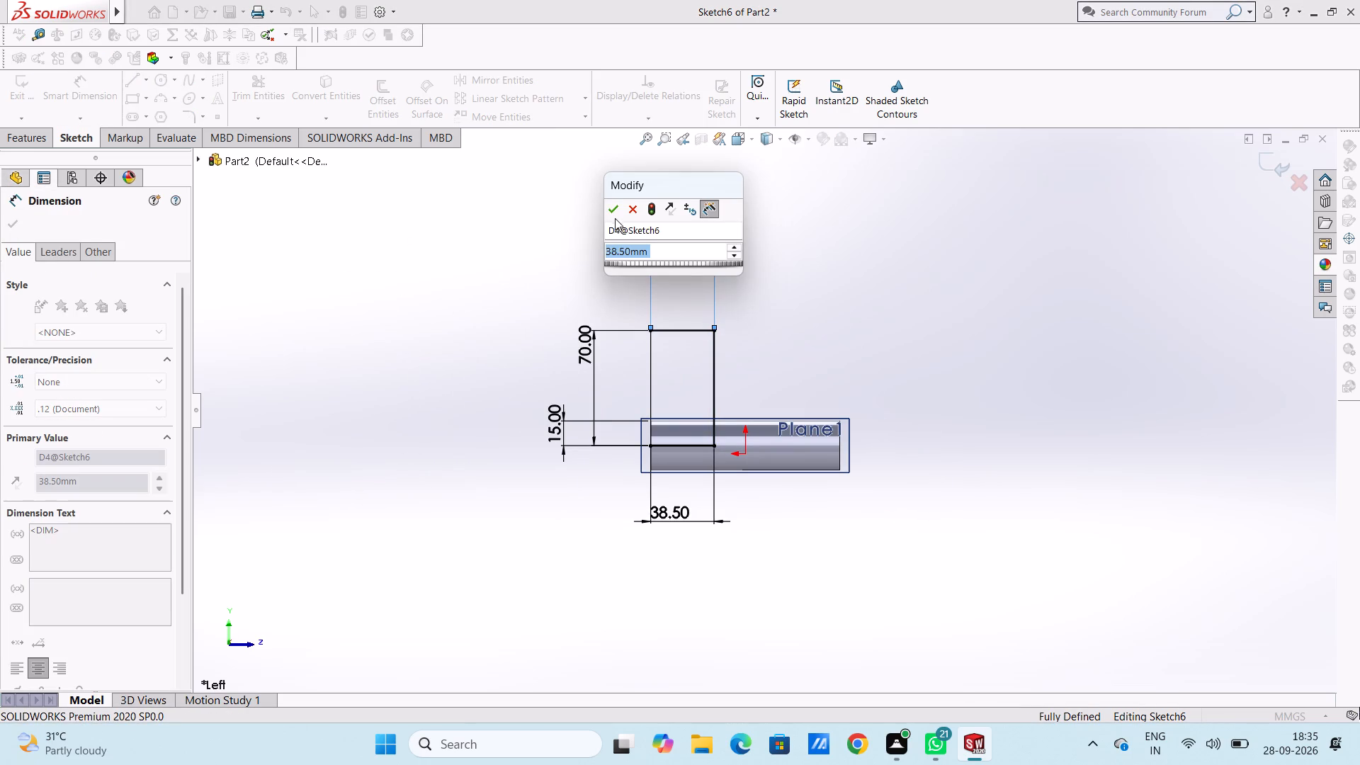
left_click(613, 215)
left_click(565, 243)
scroll(823, 381, "down", 2)
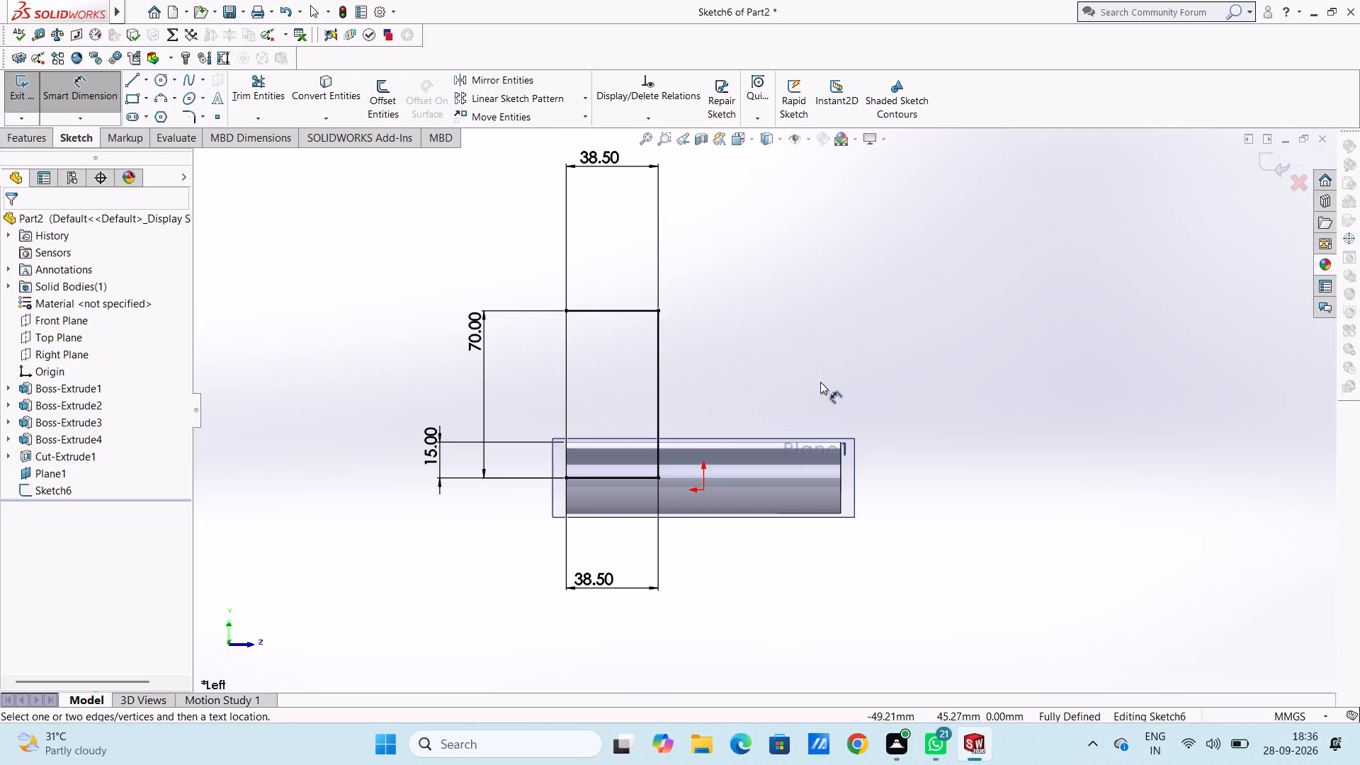
key("Escape")
key("Escape")
Sketch a second corner rectangle, 70 mm high and 38.5 mm wide, at the tube's front (+Z) end, level with the first rectangle's base.
scroll(786, 375, "down", 2)
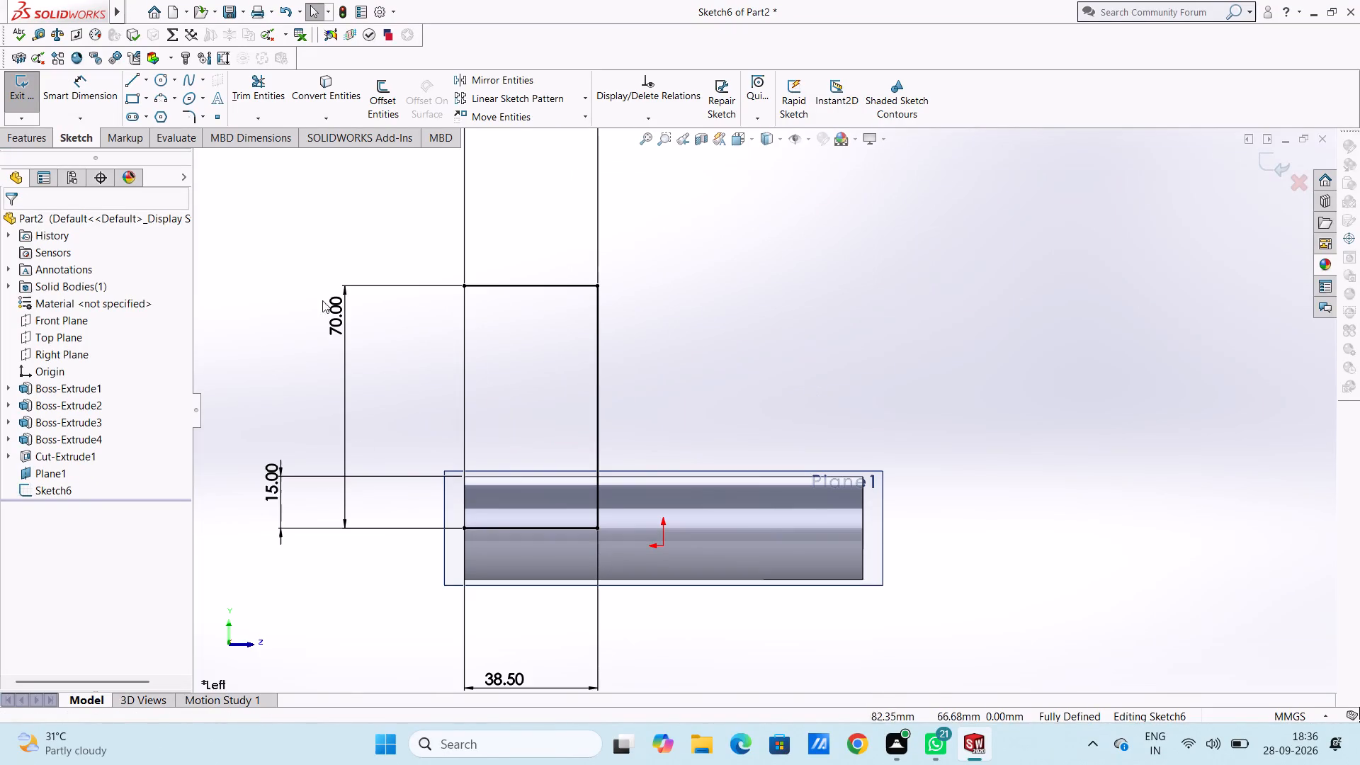
left_click(139, 99)
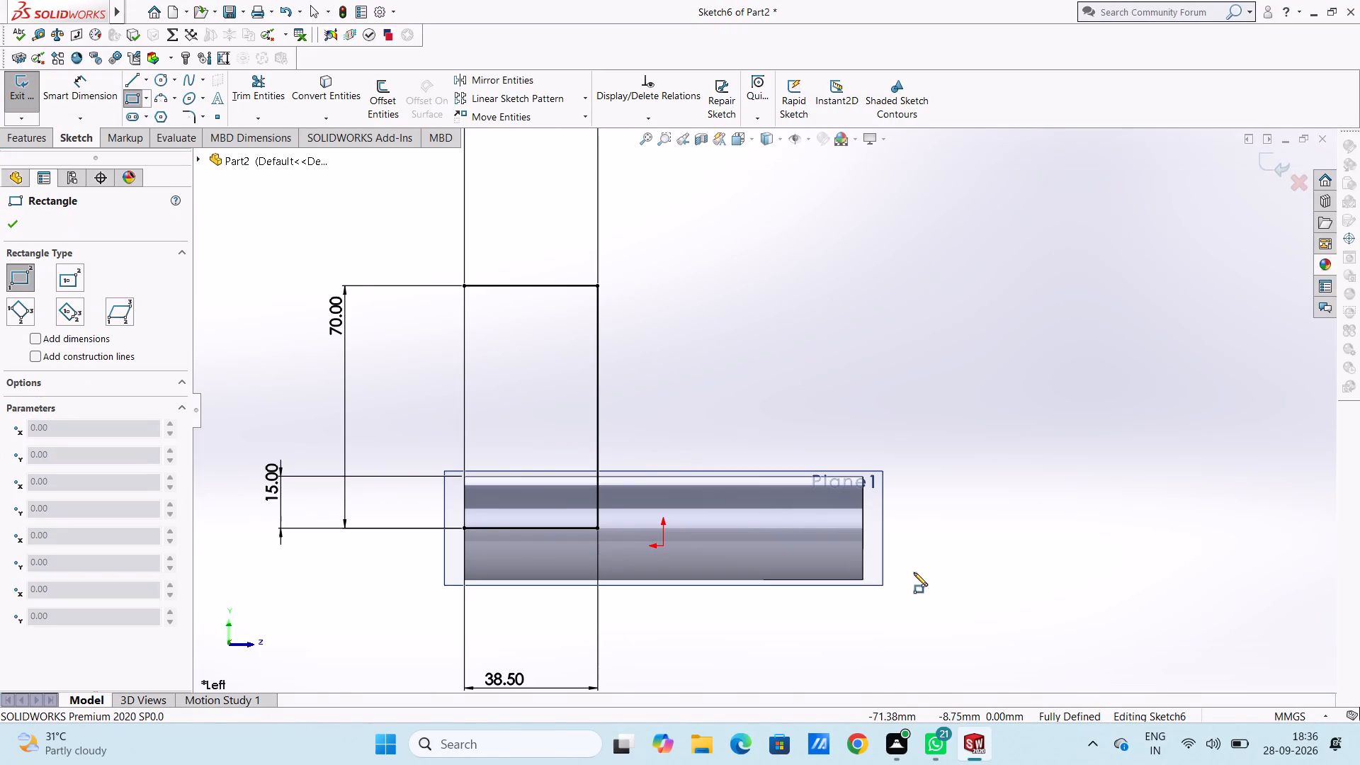
left_click(862, 526)
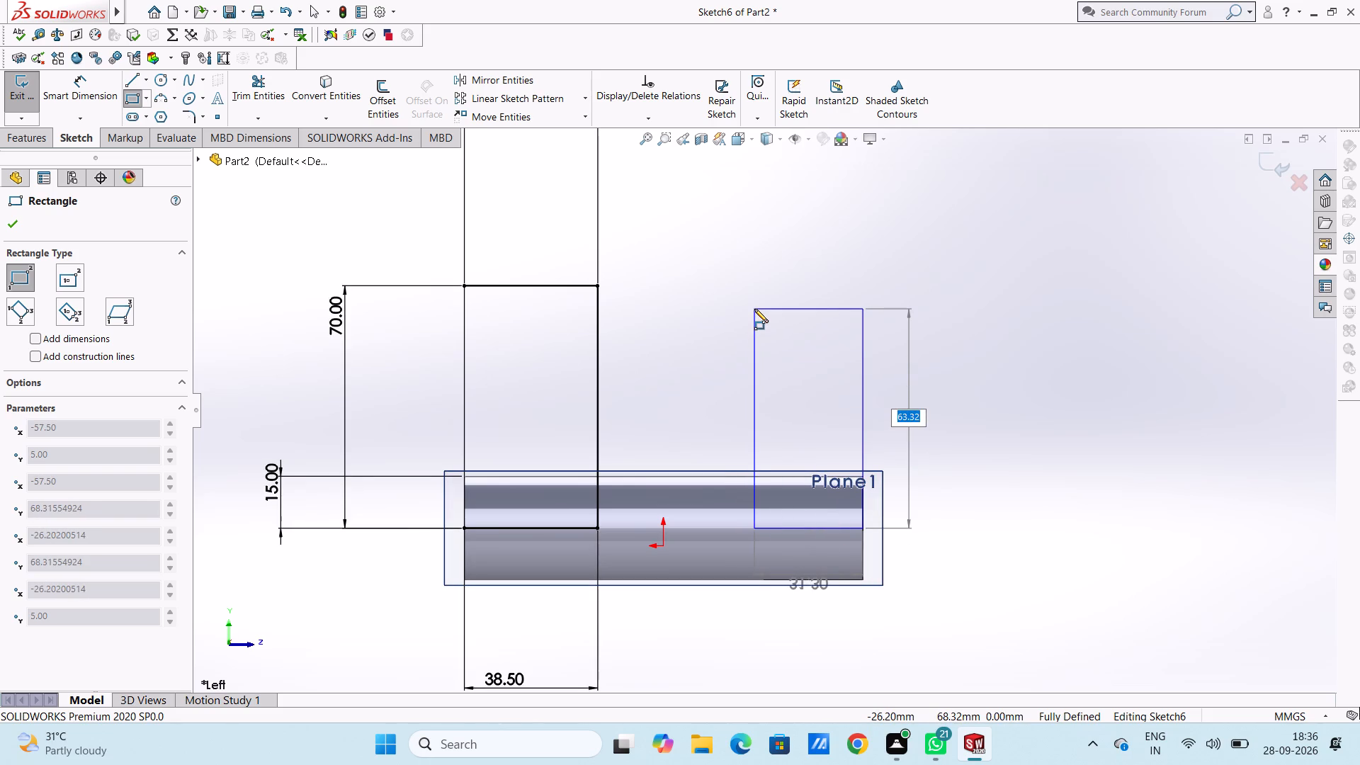
type("70")
key("Return")
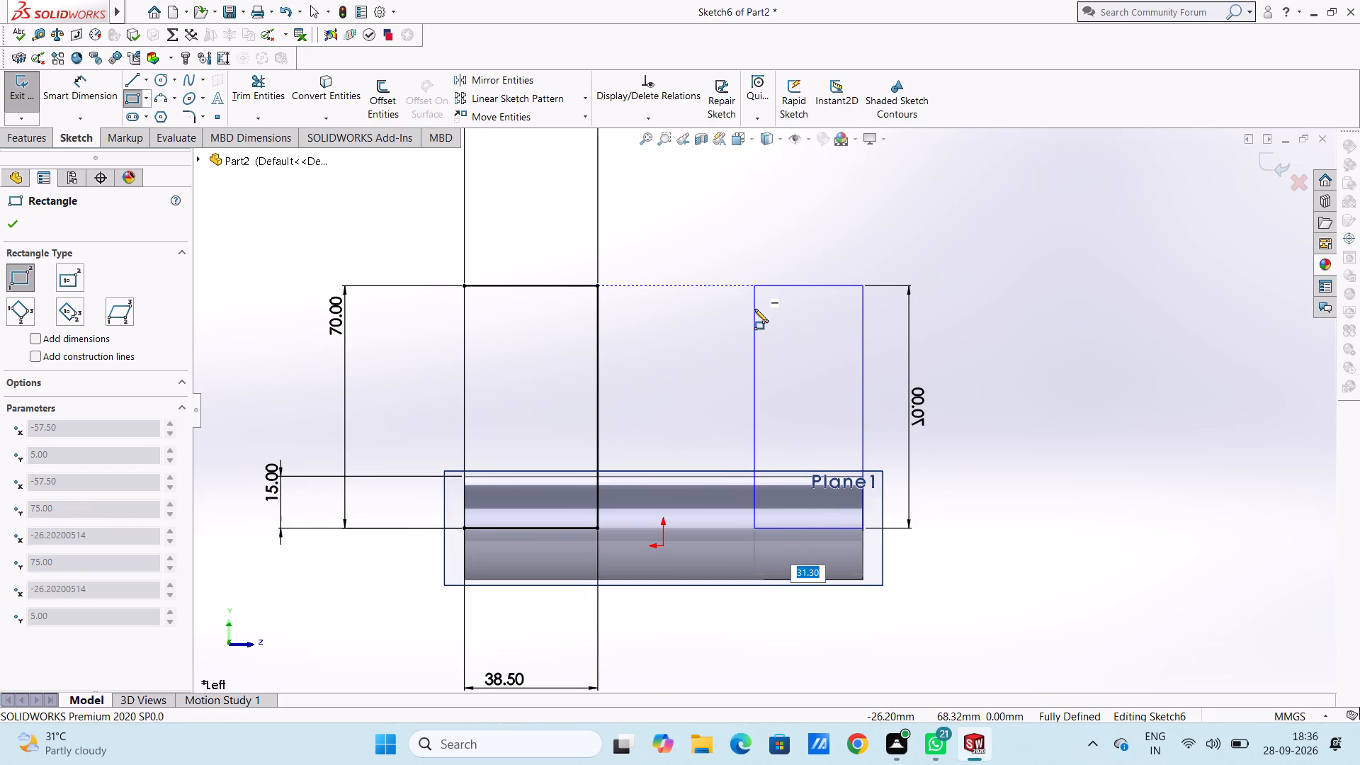
type("38.5")
key("Return")
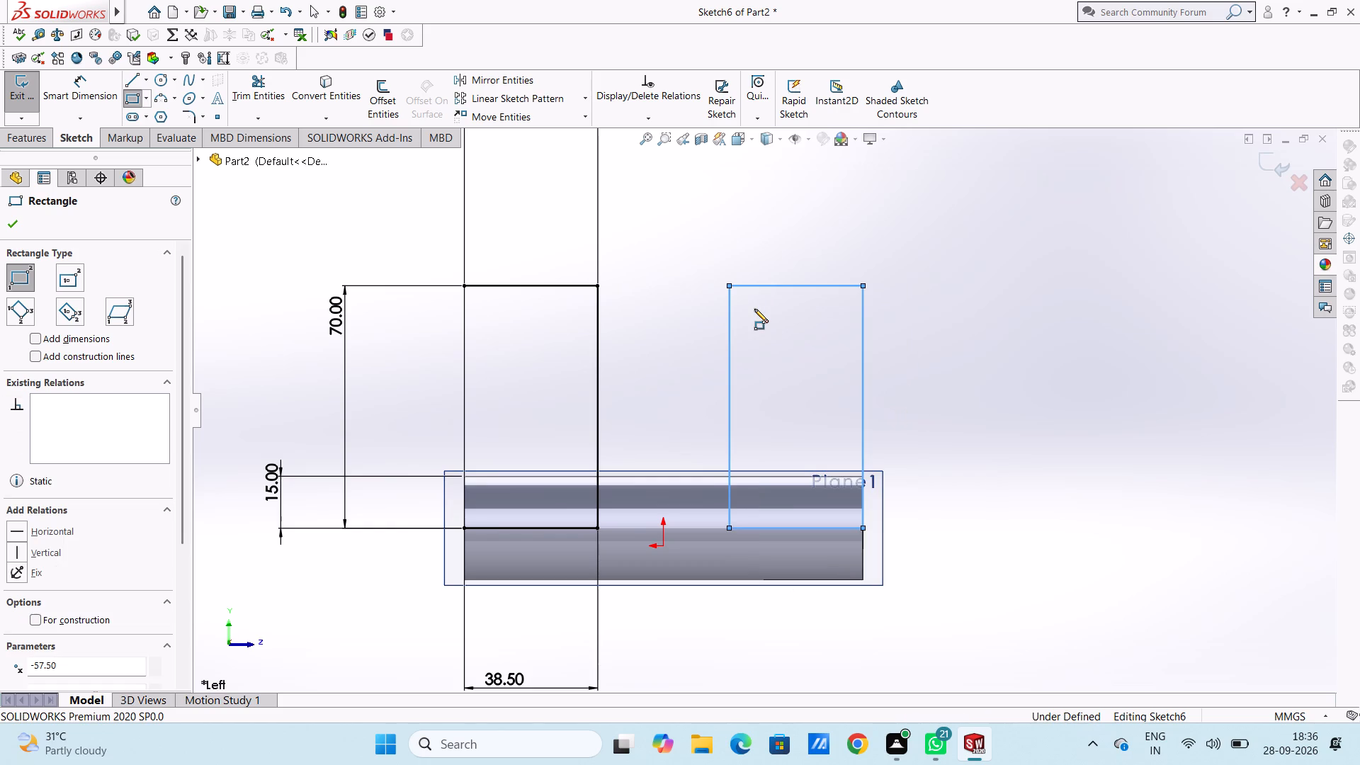
key("Escape")
key("Escape")
key("Escape")
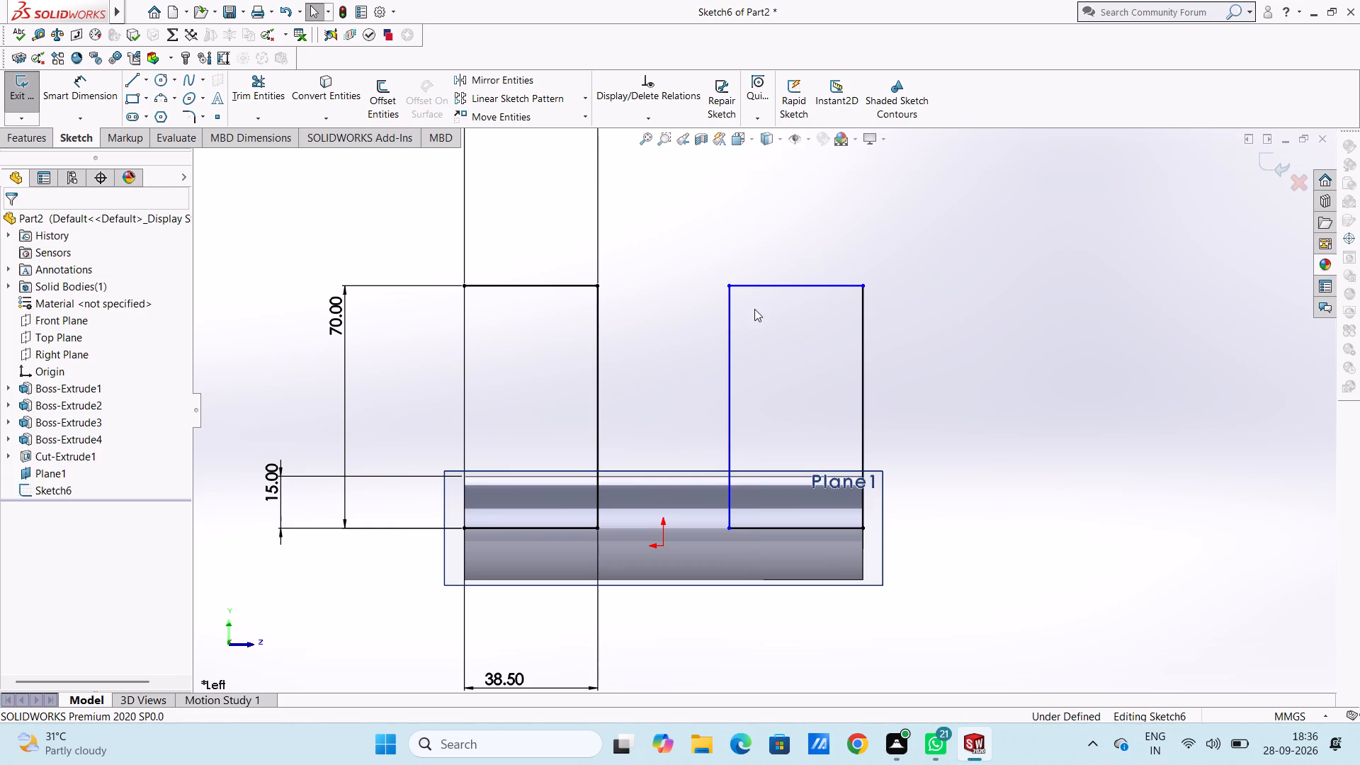
Dimension the second rectangle's height at 70 mm on its outer vertical side, at the tube's front (+Z) end.
scroll(754, 309, "up", 4)
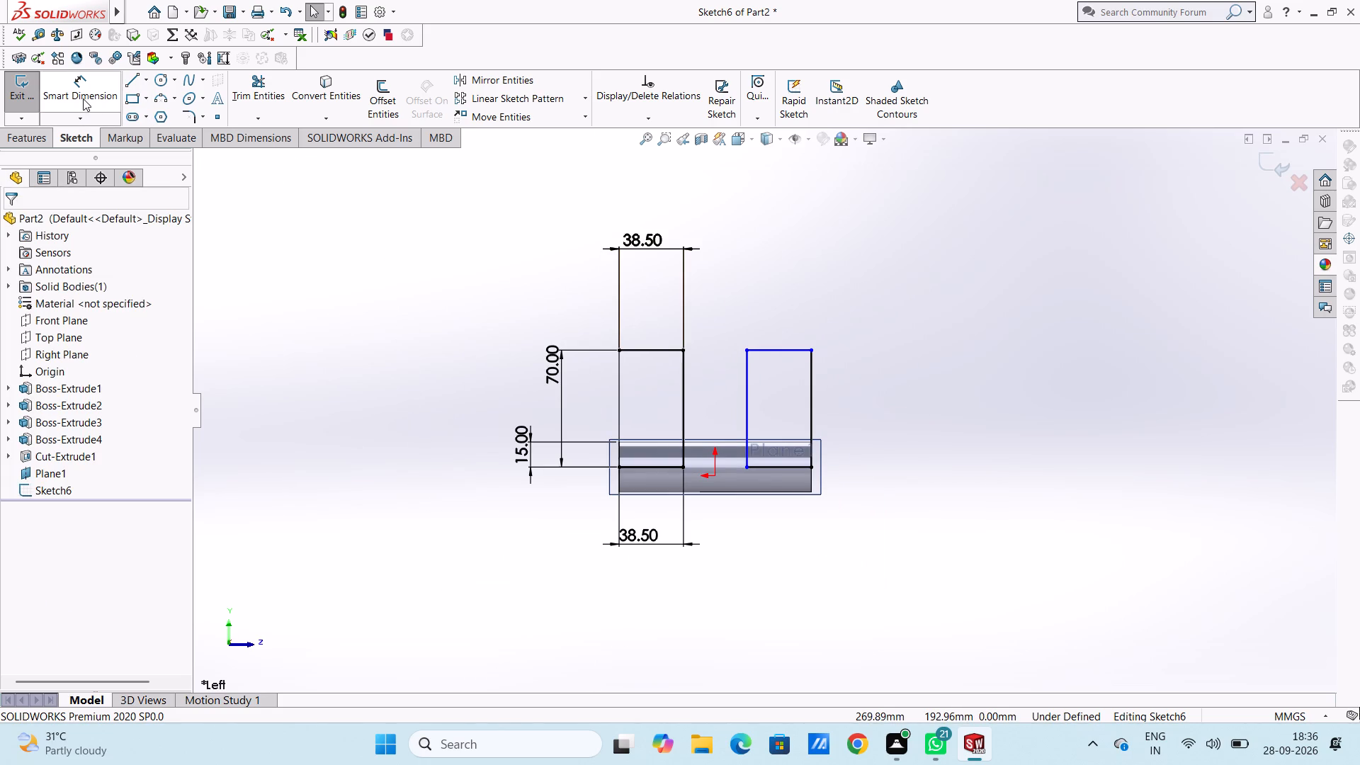
left_click(83, 98)
left_click(809, 368)
left_click(1108, 416)
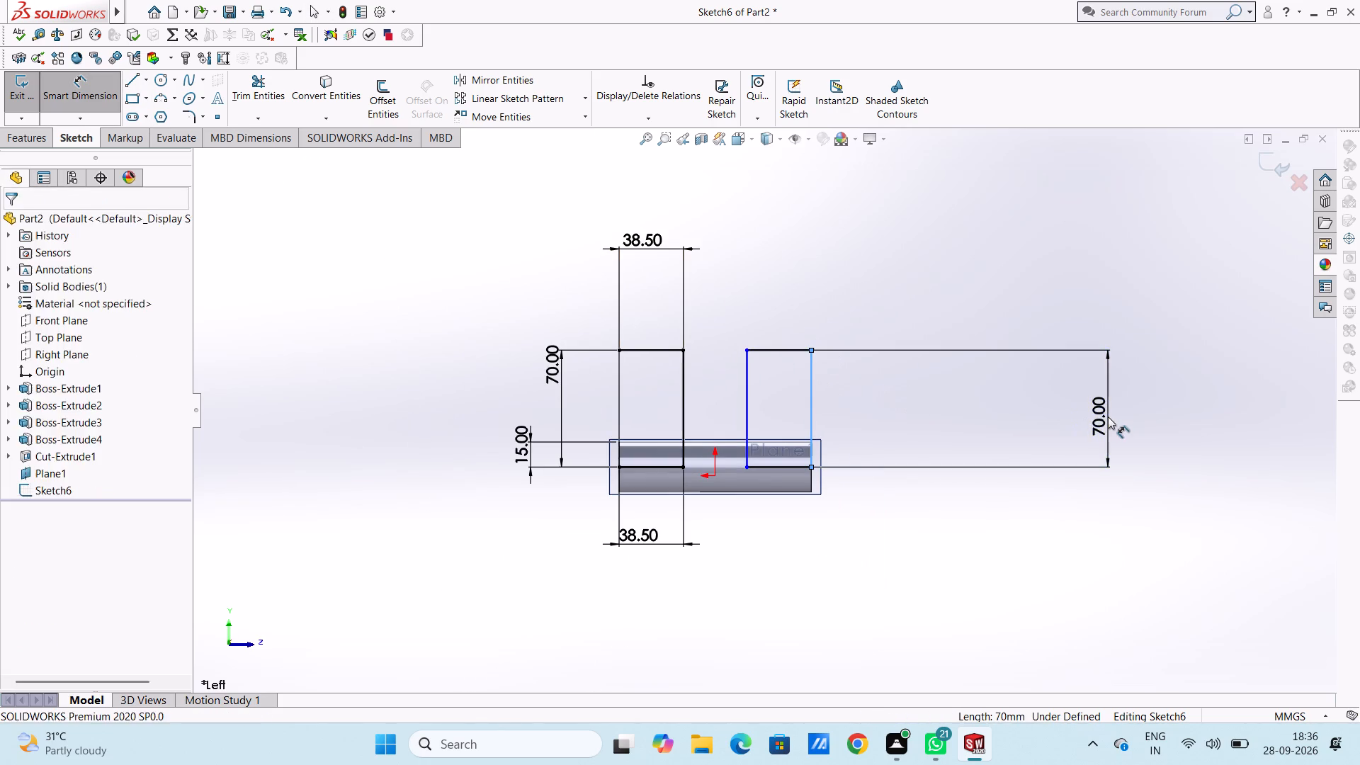
left_click(1046, 397)
left_click(987, 404)
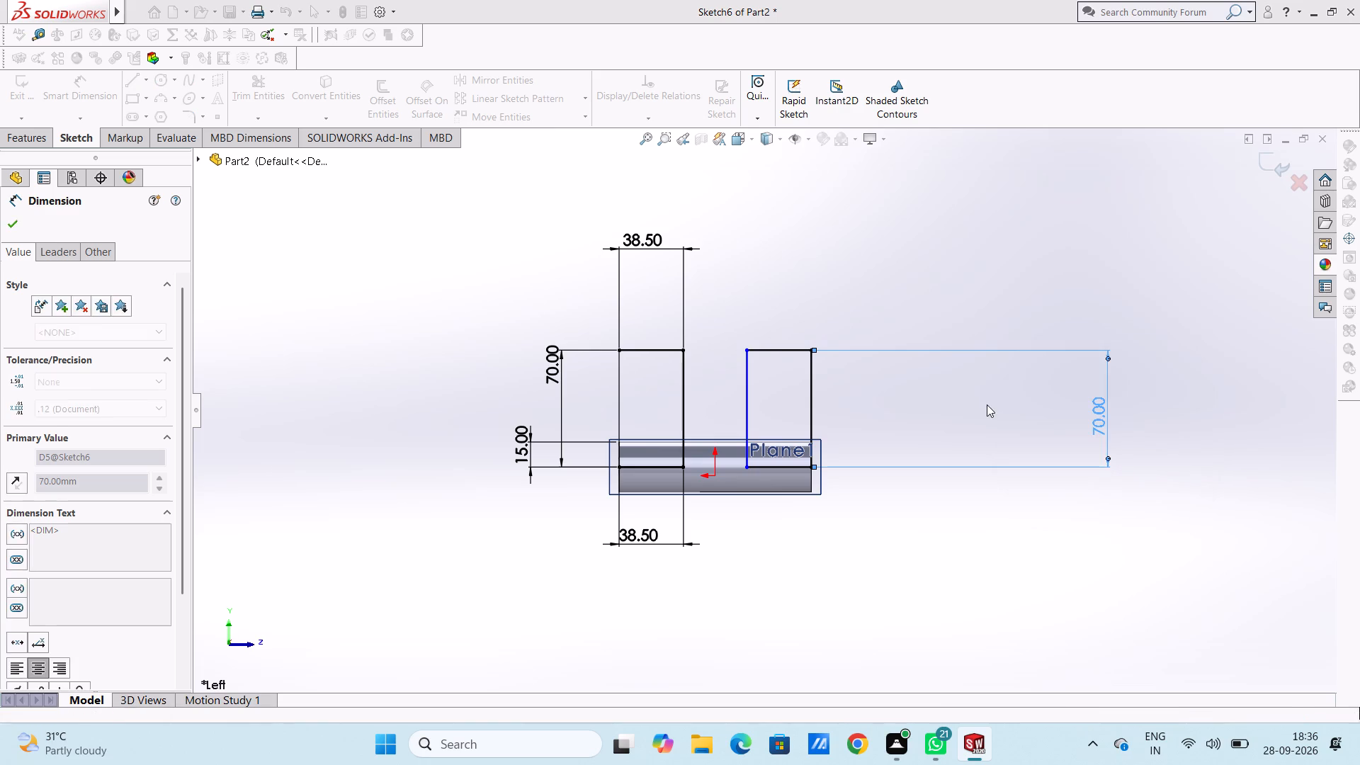
Dimension the second rectangle's base edge at 38.5 mm, placing the dimension below the tube.
left_click(766, 467)
left_click(771, 605)
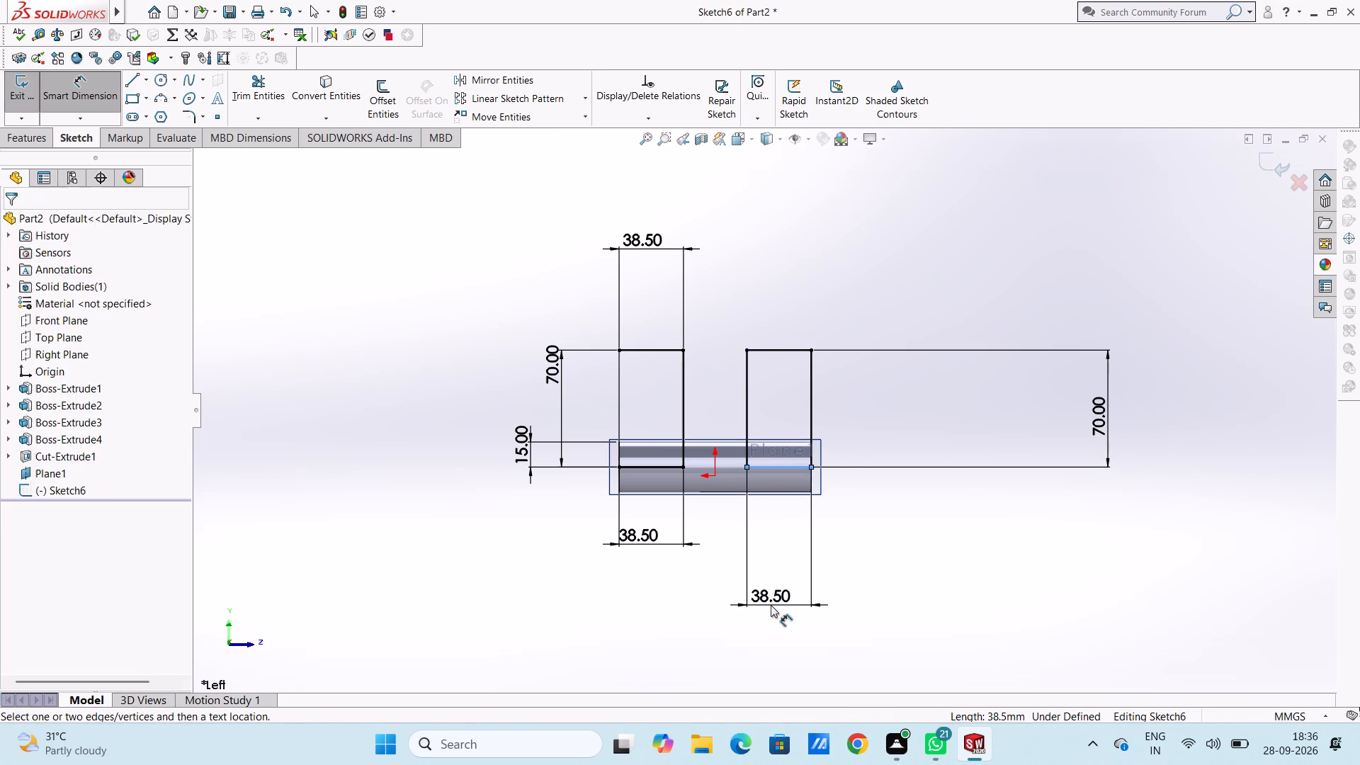
left_click(705, 582)
left_click(958, 570)
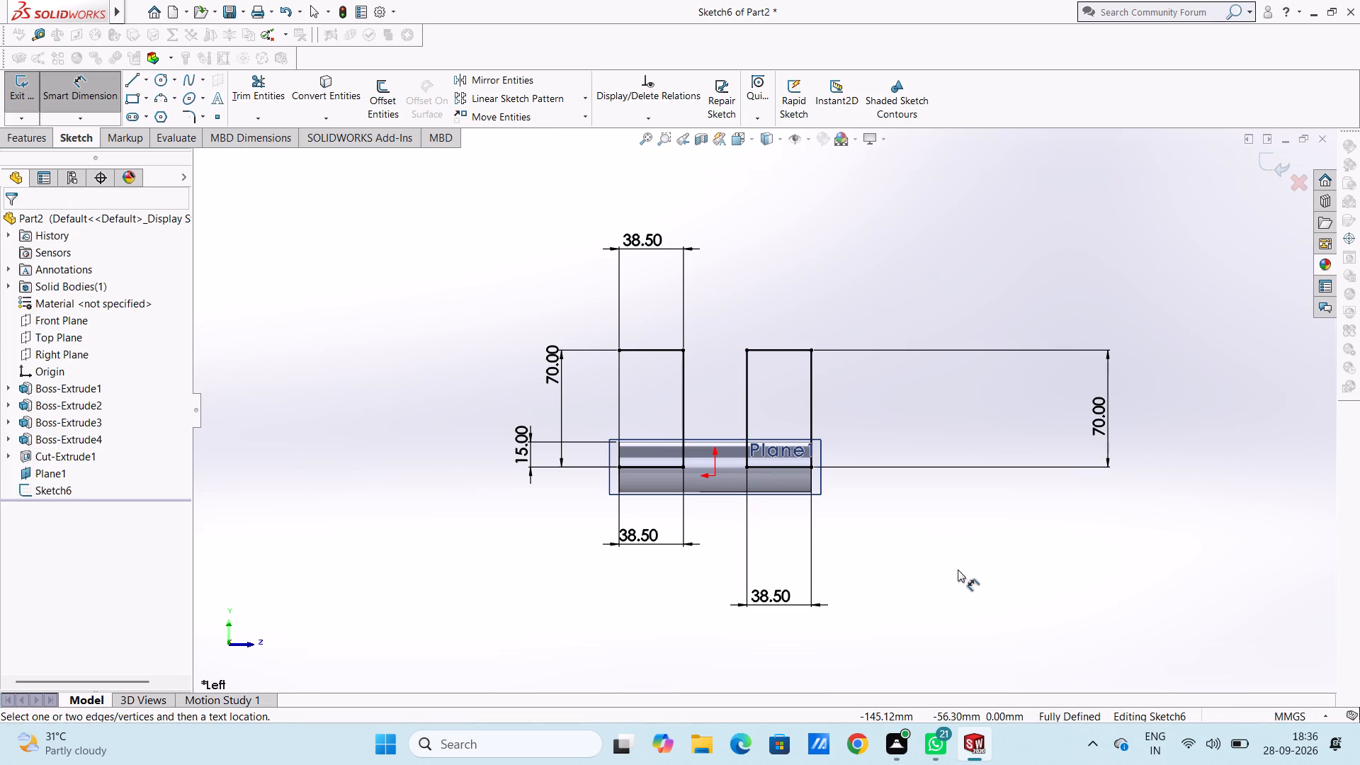
Extrude both 38.5 × 70 mm rectangles as a mid-plane boss 20 mm thick, merged with the tube.
middle_click_drag(984, 420, 975, 444)
scroll(964, 557, "up", 2)
middle_click_drag(967, 561, 1004, 607)
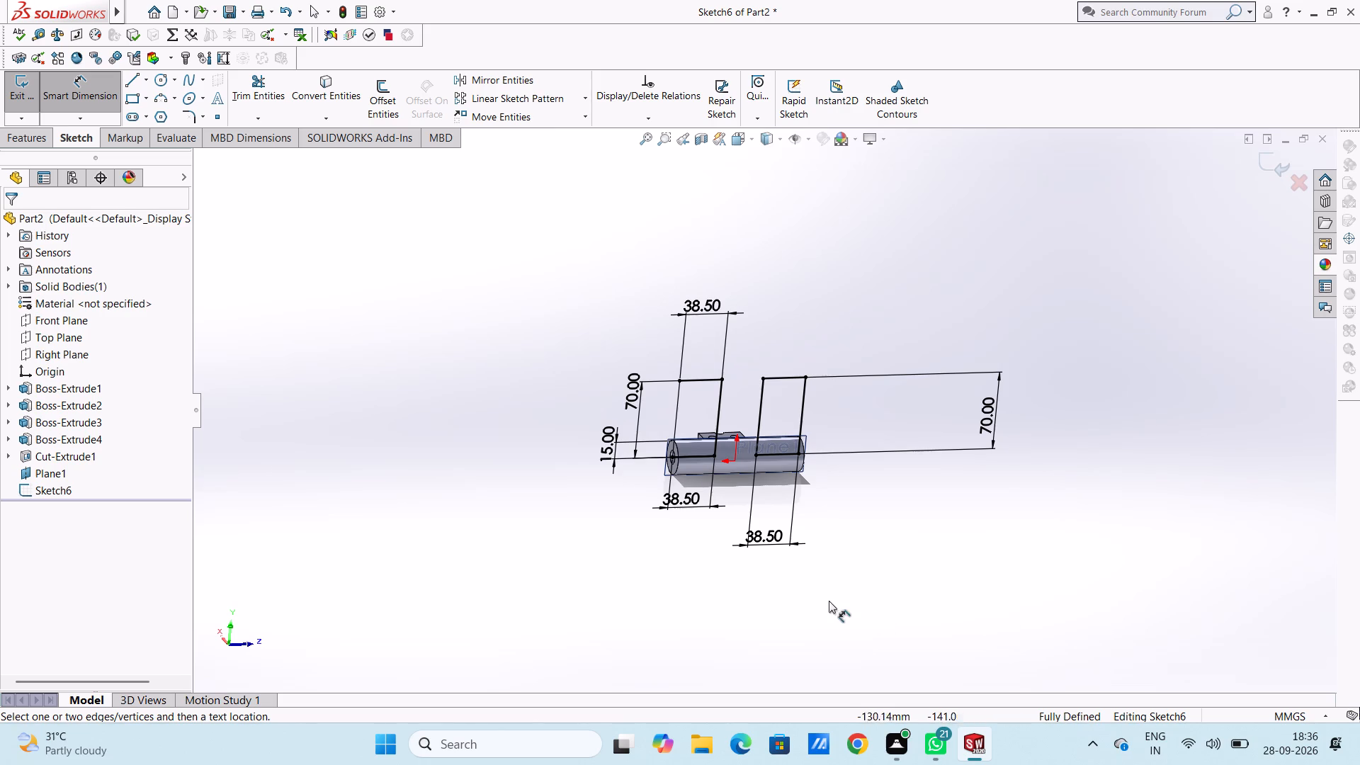
left_click(110, 89)
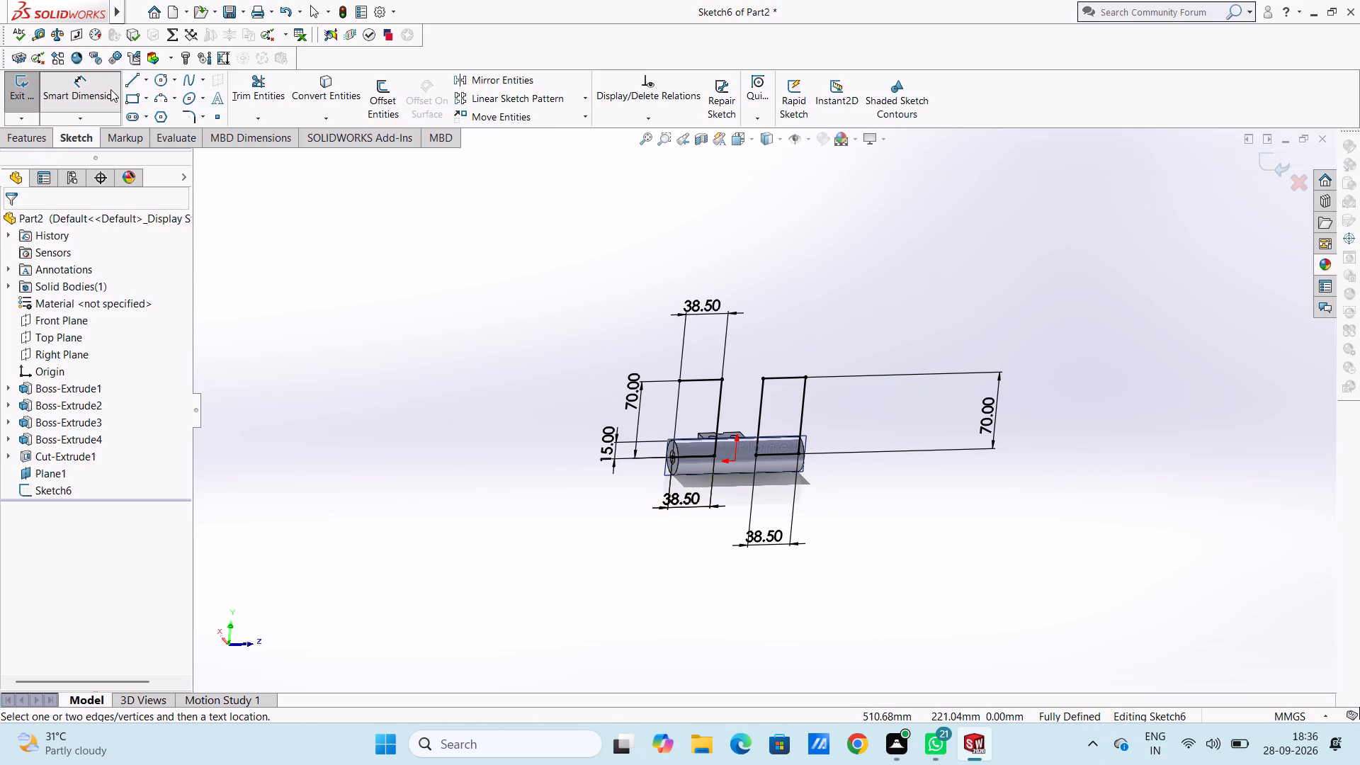
left_click(28, 142)
left_click(33, 100)
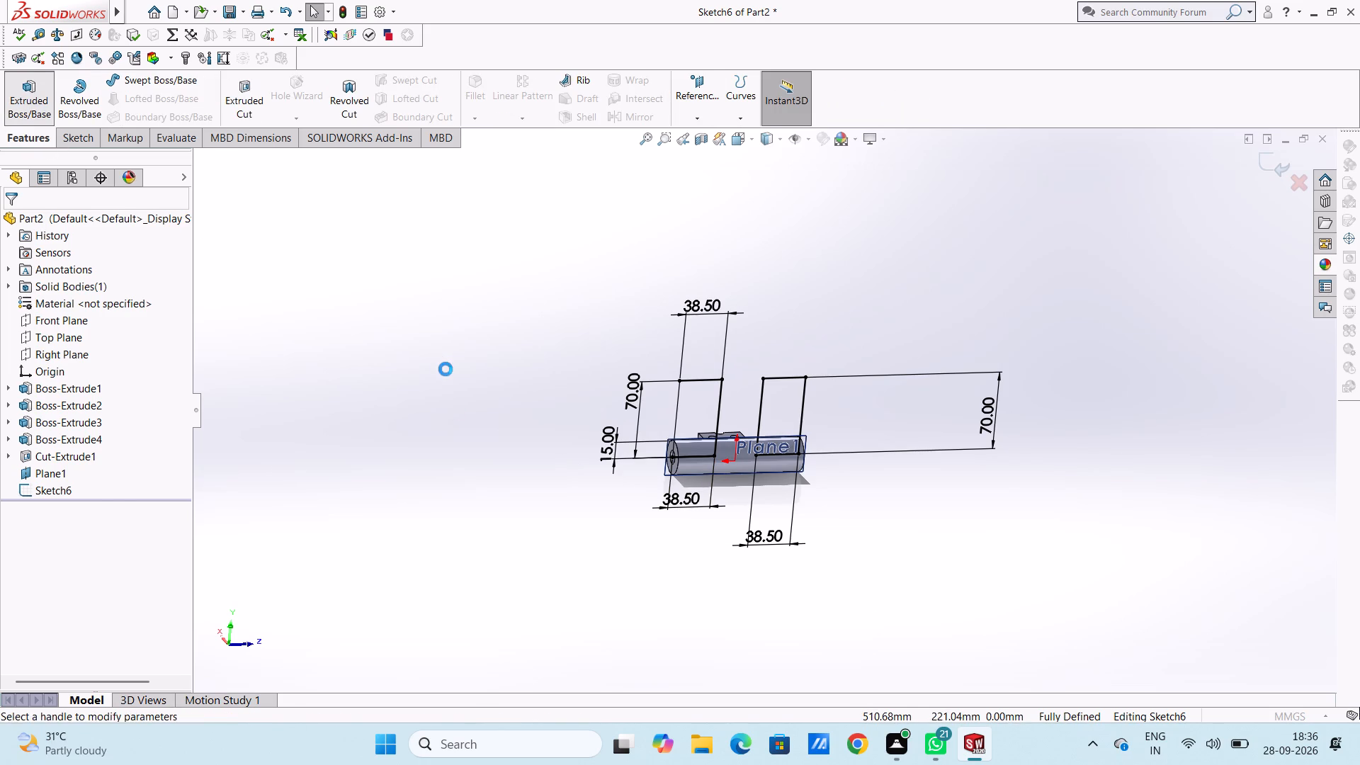
left_click(701, 418)
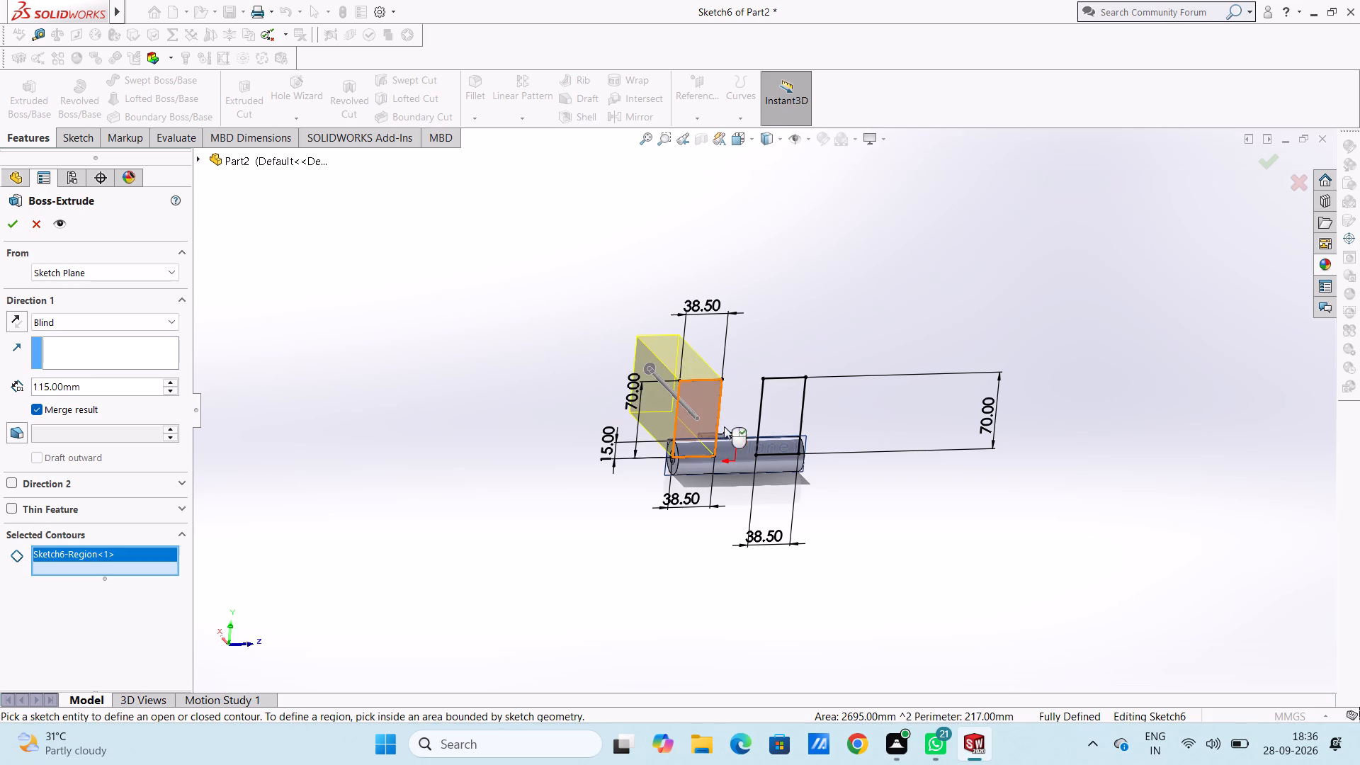
left_click(775, 421)
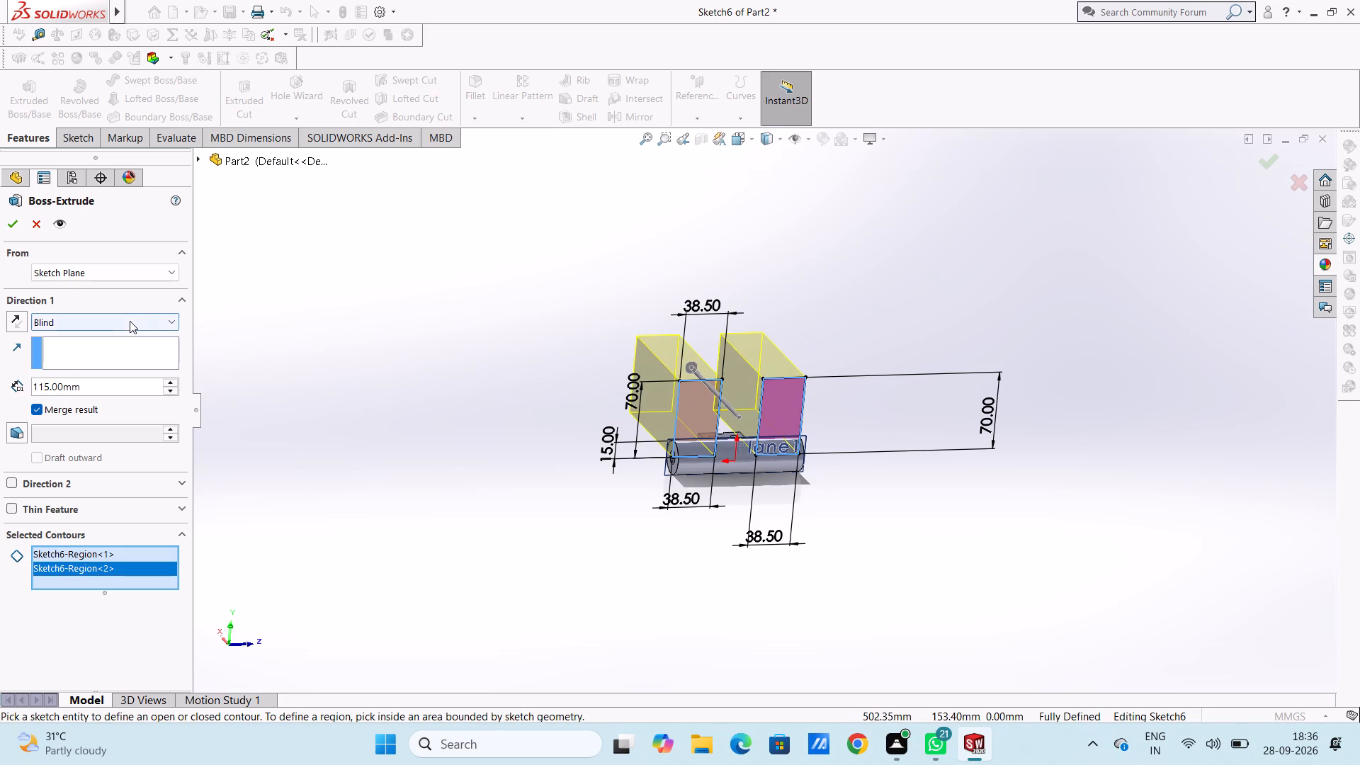
left_click(130, 322)
left_click(104, 415)
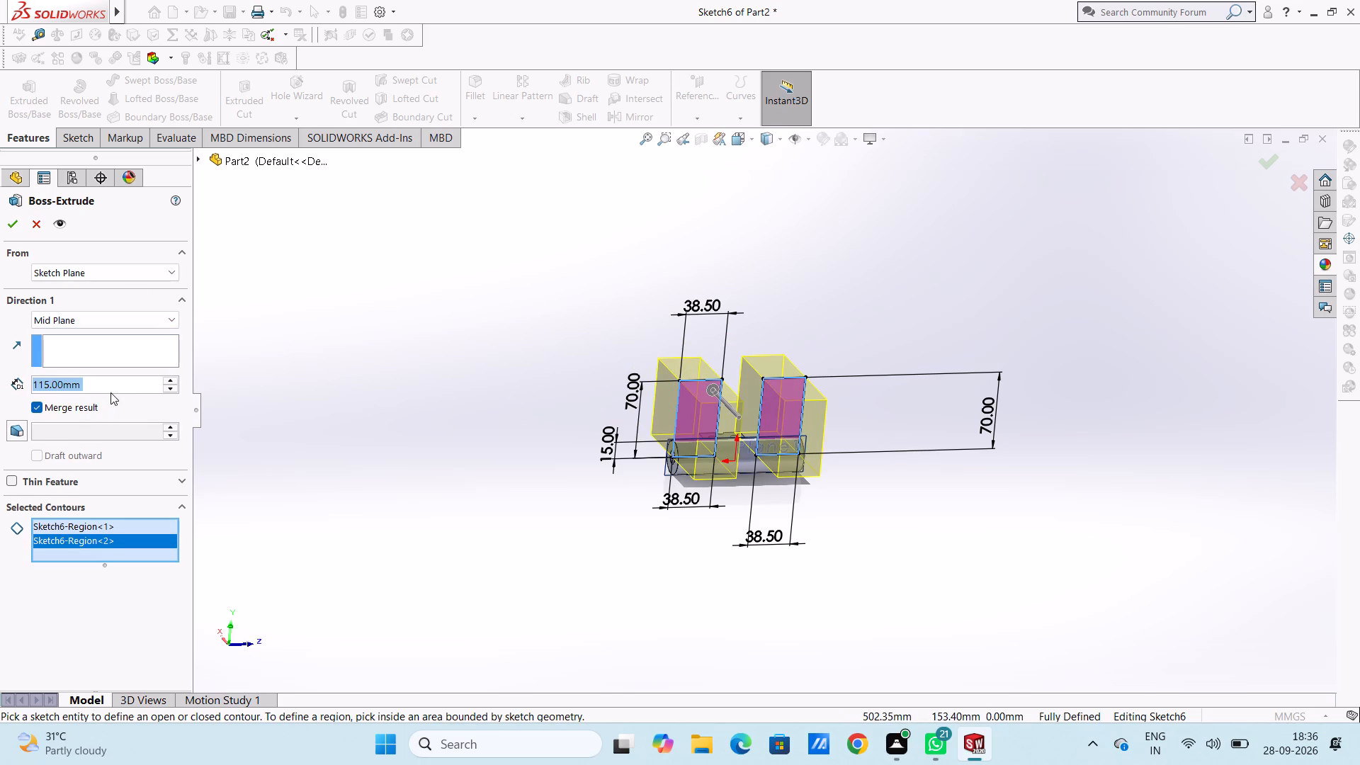
type("20")
key("Return")
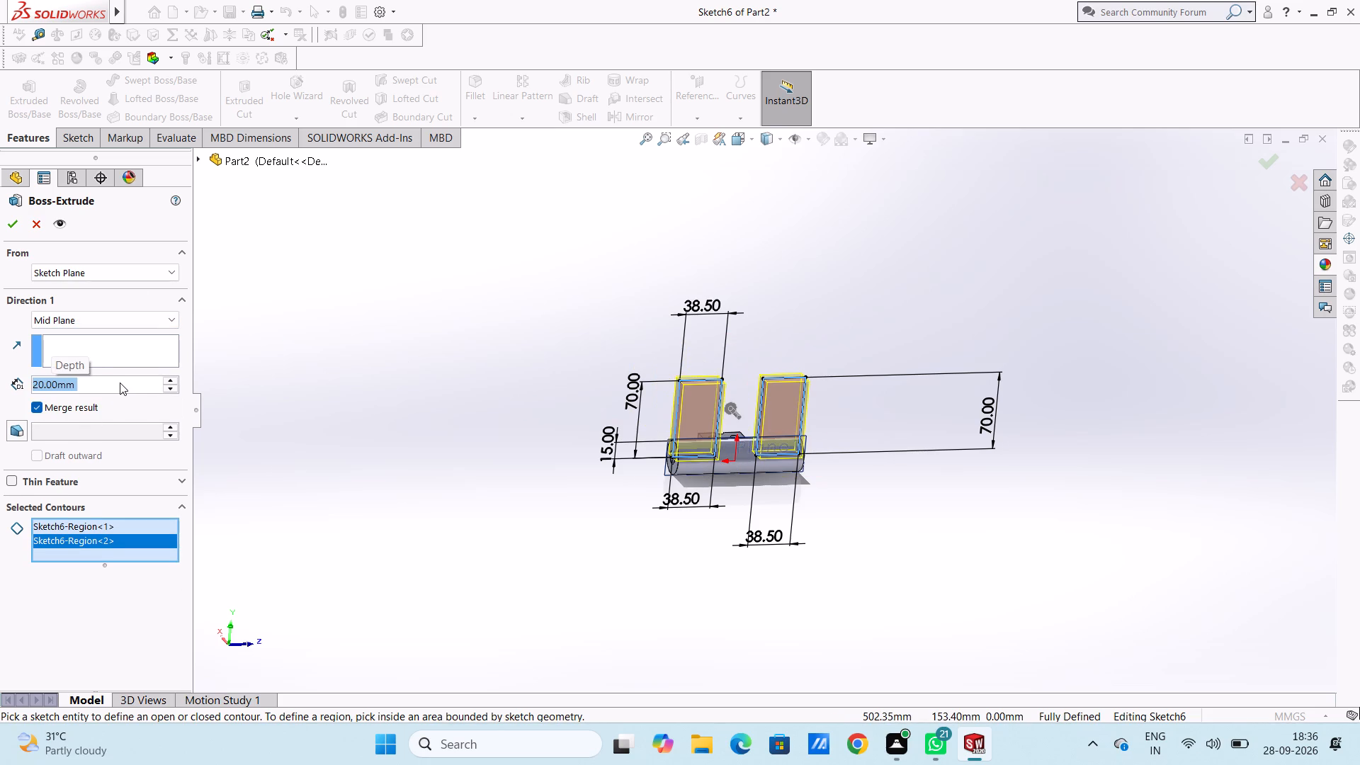
left_click(14, 227)
left_click(375, 341)
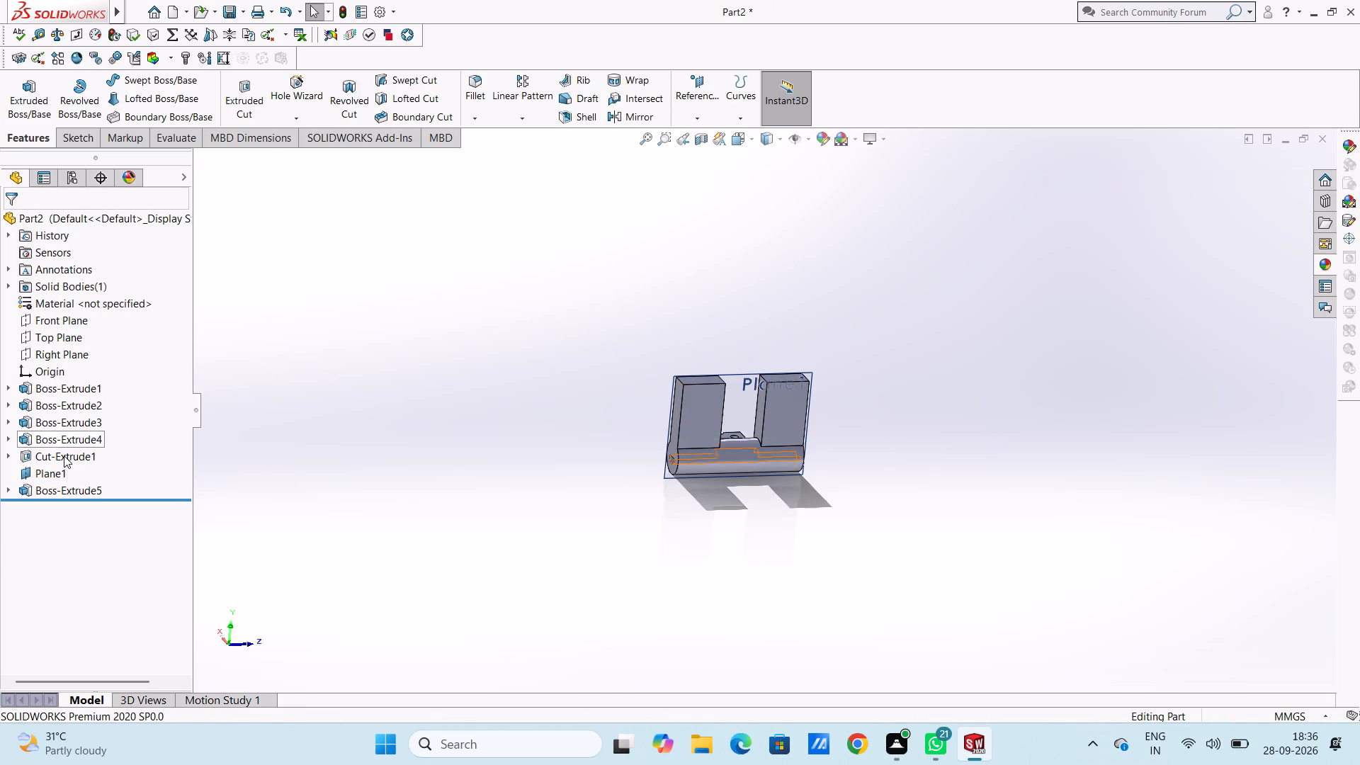
Hide the reference plane Plane1.
left_click(61, 471)
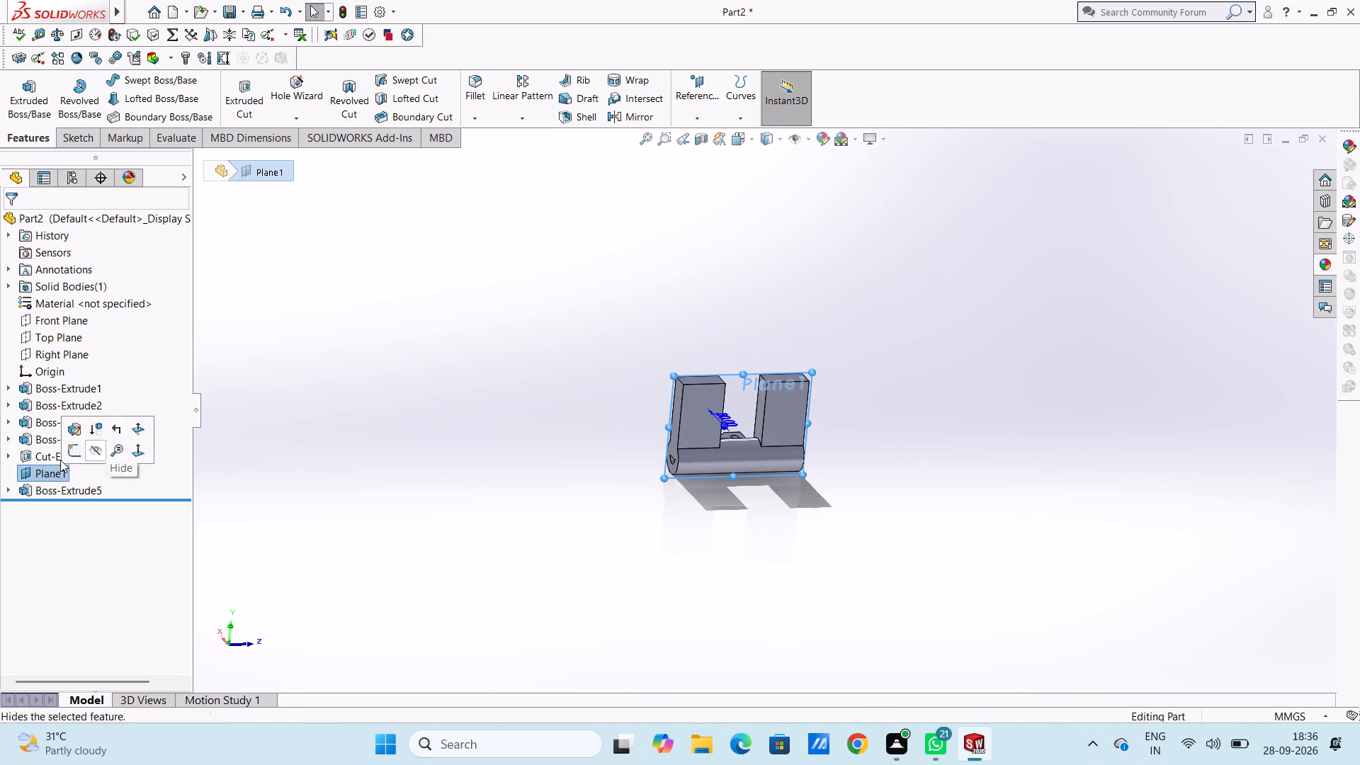
left_click(91, 453)
left_click(317, 463)
Examine the two upright plates, the tube and the two-hole block from several angles.
middle_click_drag(380, 381, 403, 394)
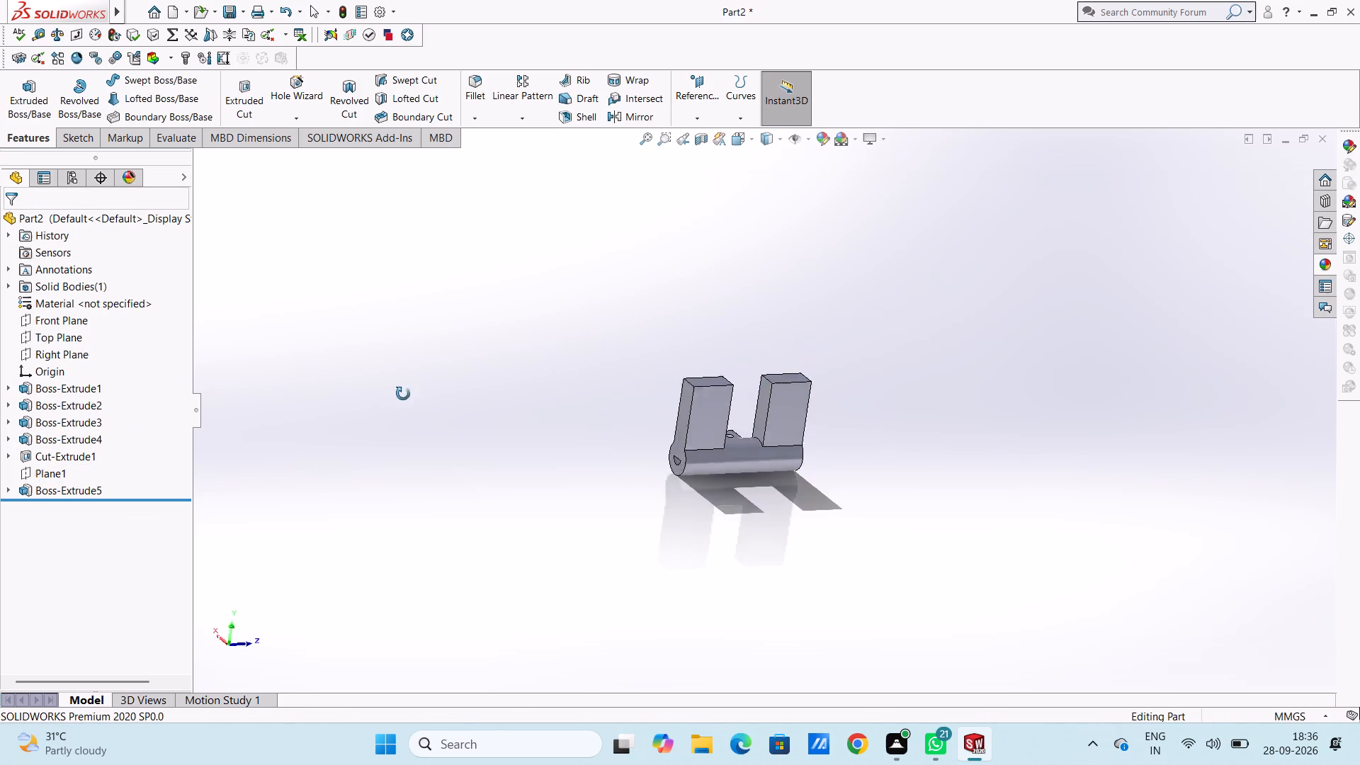
middle_click_drag(403, 394, 530, 543)
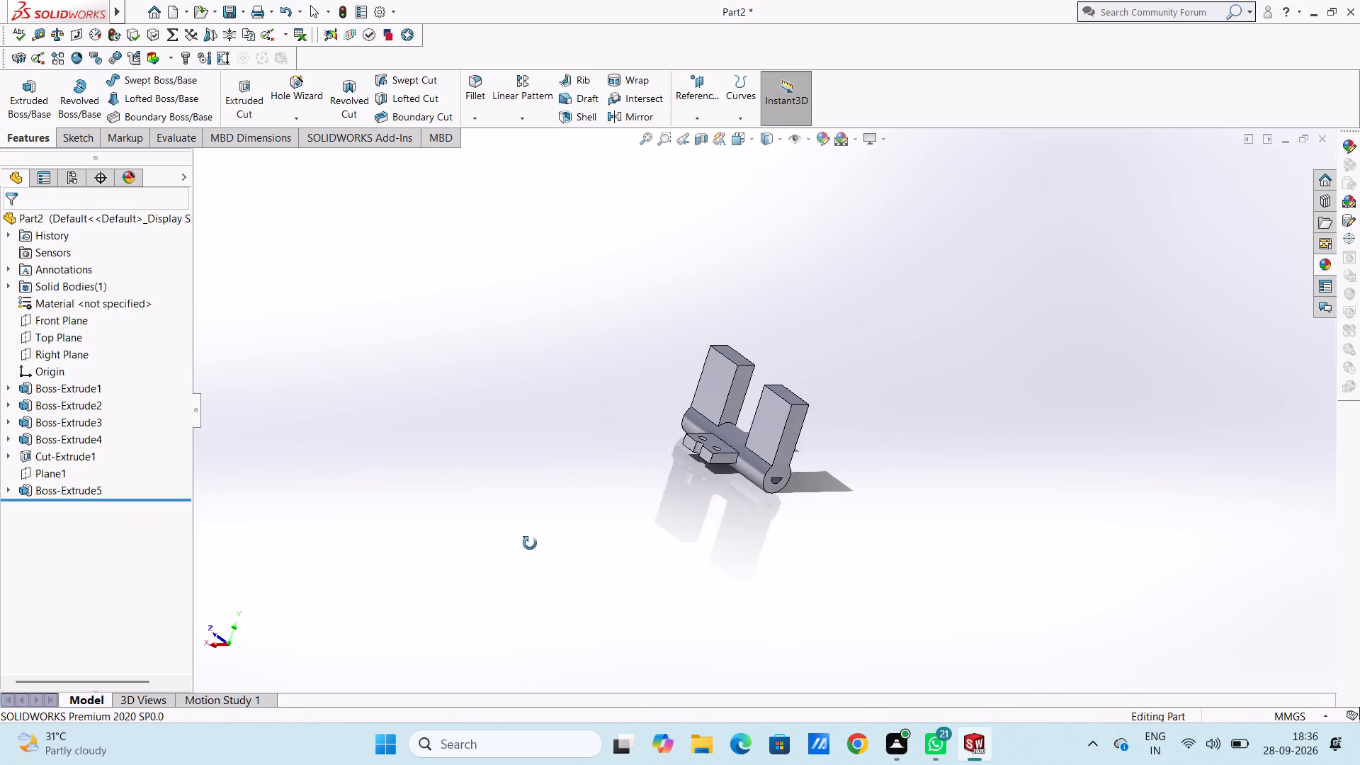
middle_click_drag(530, 543, 526, 542)
middle_click_drag(486, 410, 419, 436)
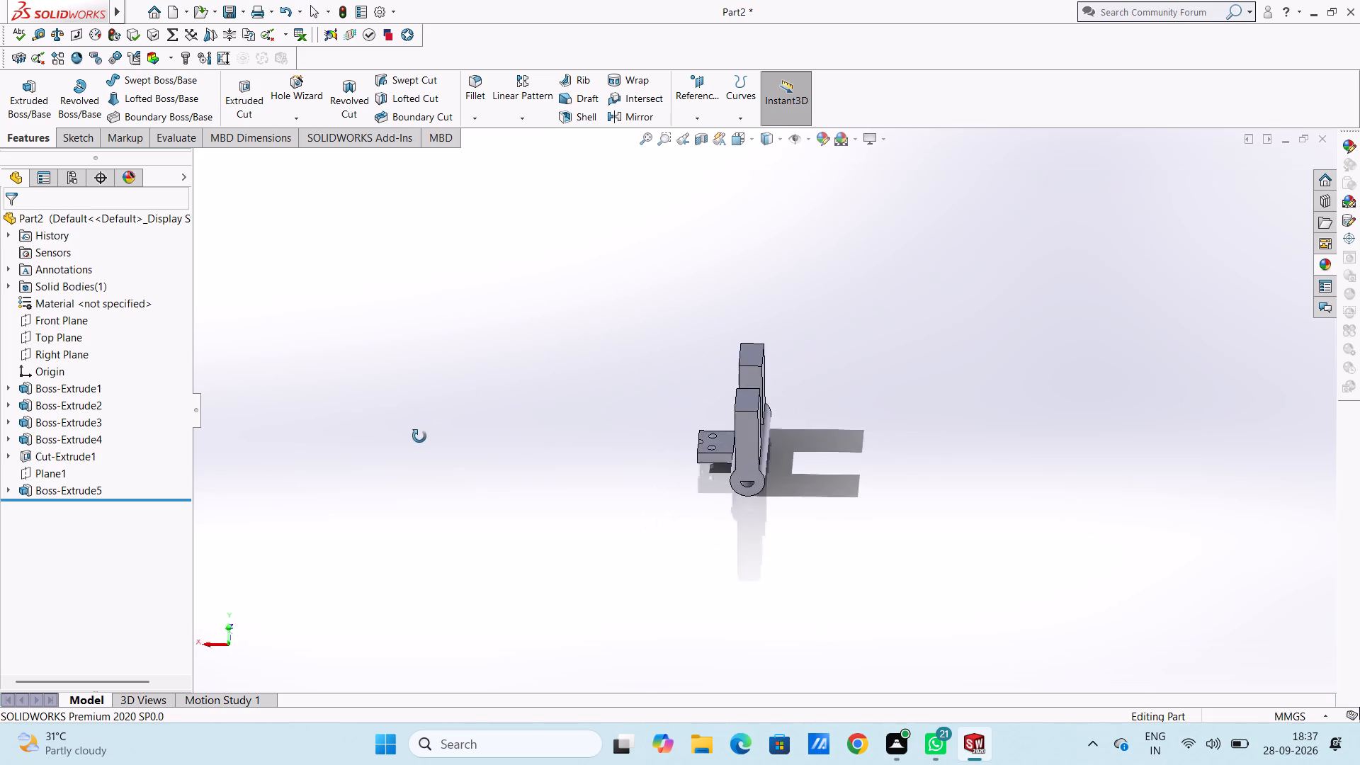
middle_click_drag(419, 436, 386, 424)
middle_click_drag(506, 436, 475, 378)
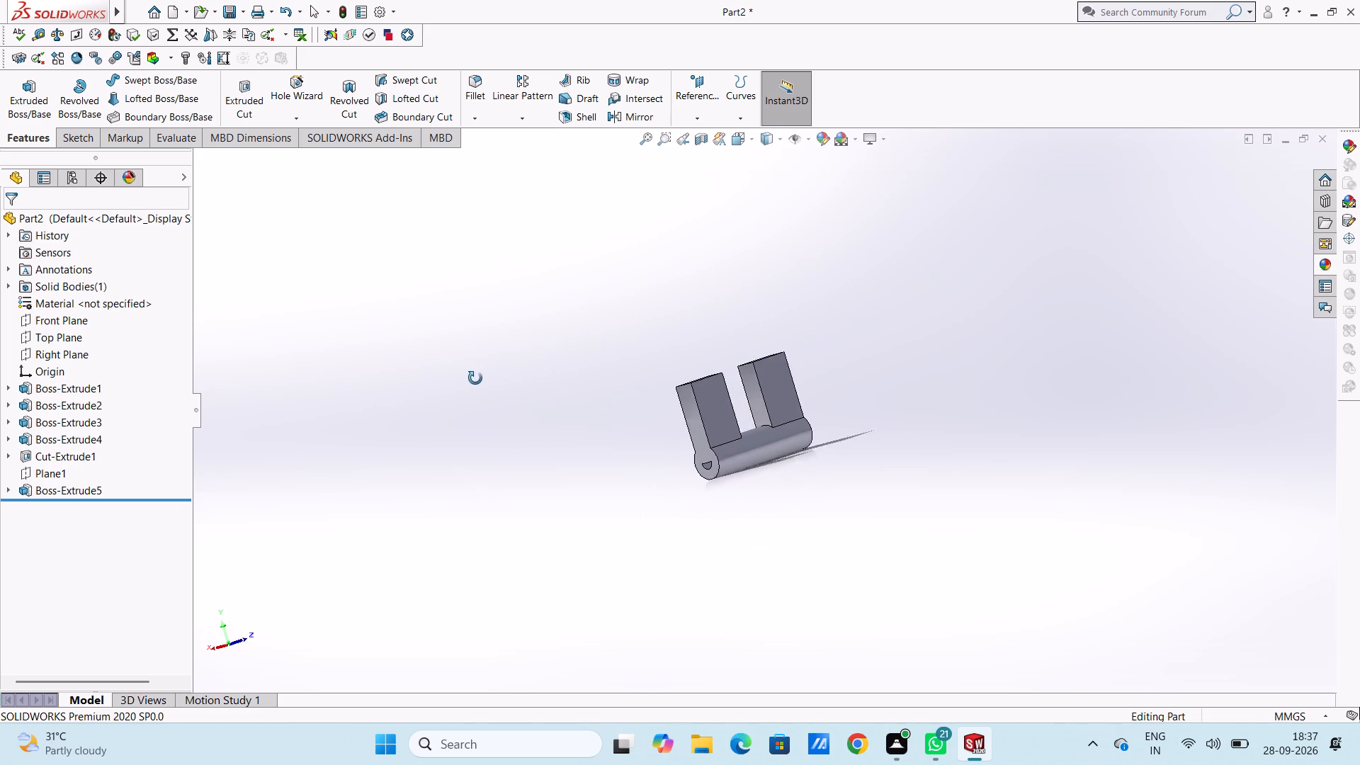
middle_click_drag(475, 378, 555, 431)
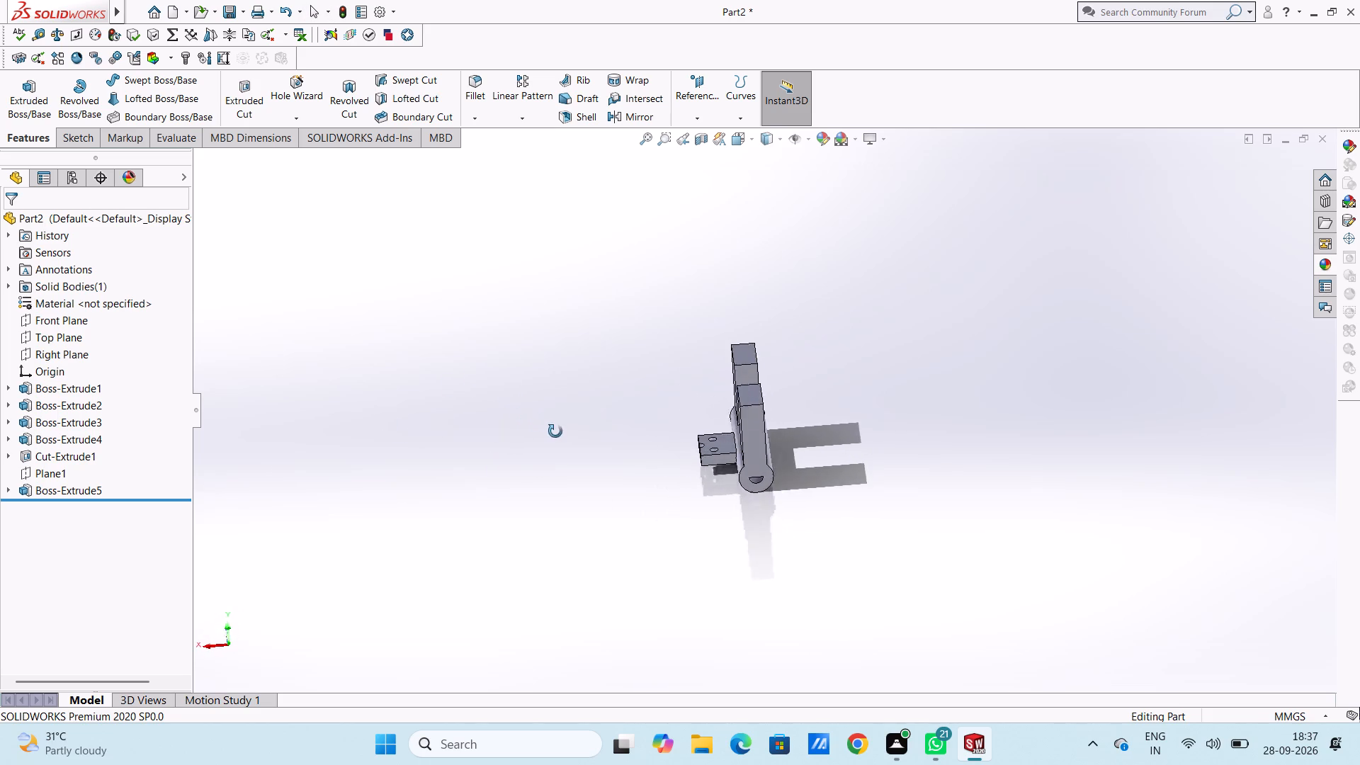
middle_click_drag(555, 431, 540, 412)
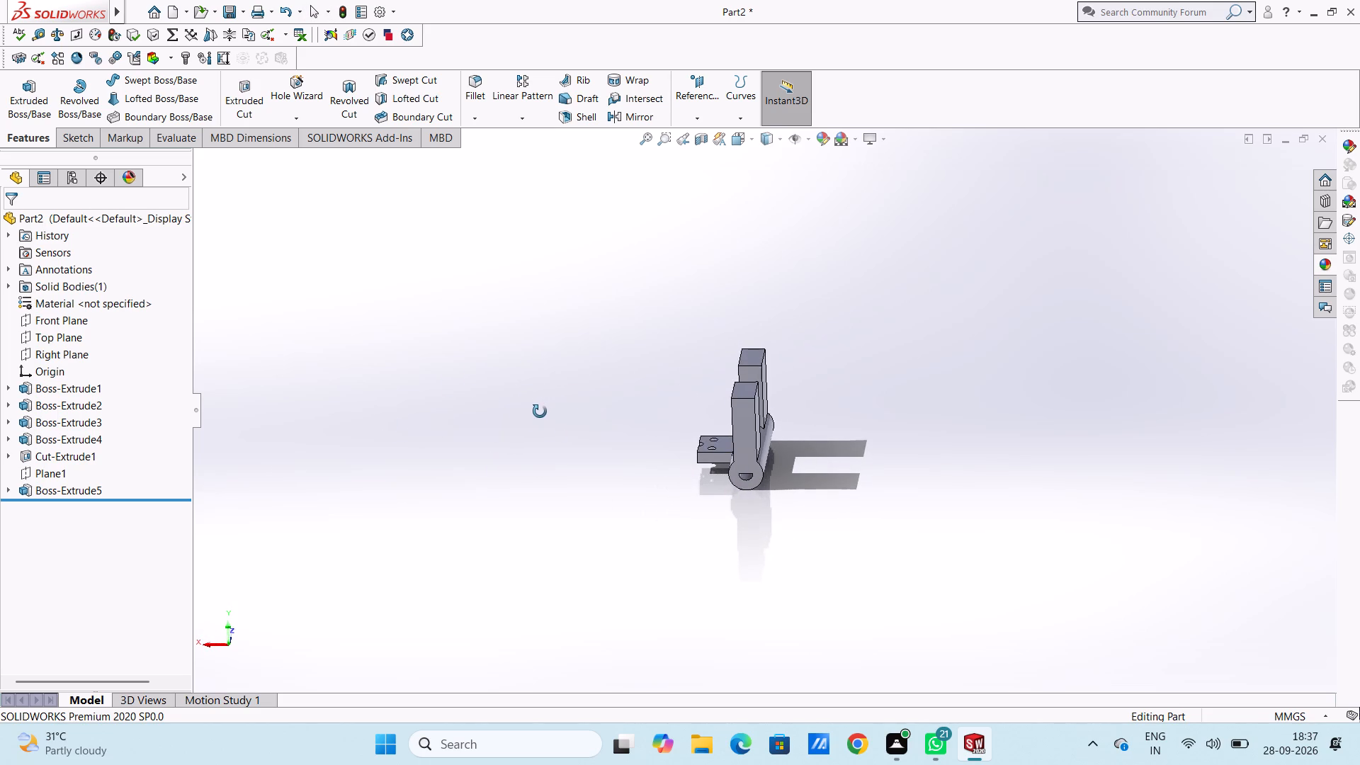
middle_click_drag(540, 412, 643, 472)
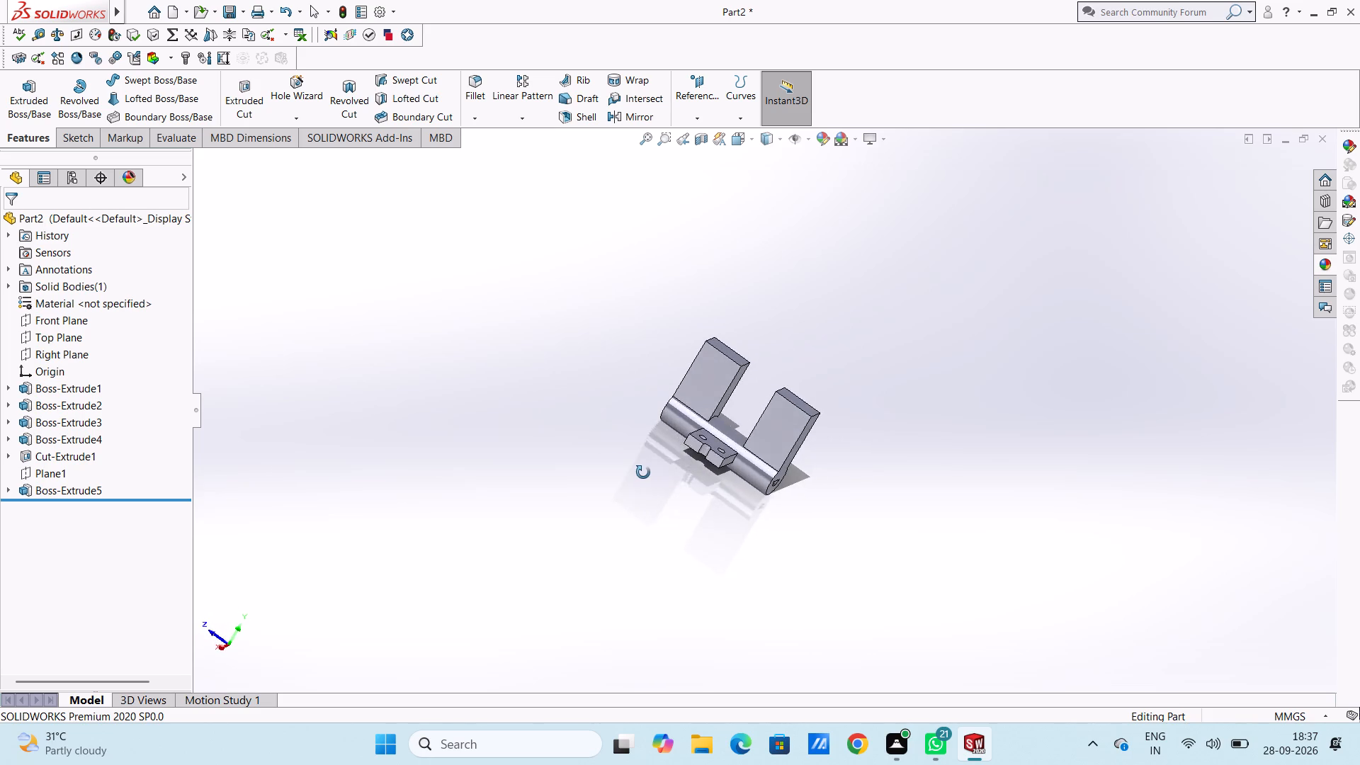
middle_click_drag(643, 472, 612, 463)
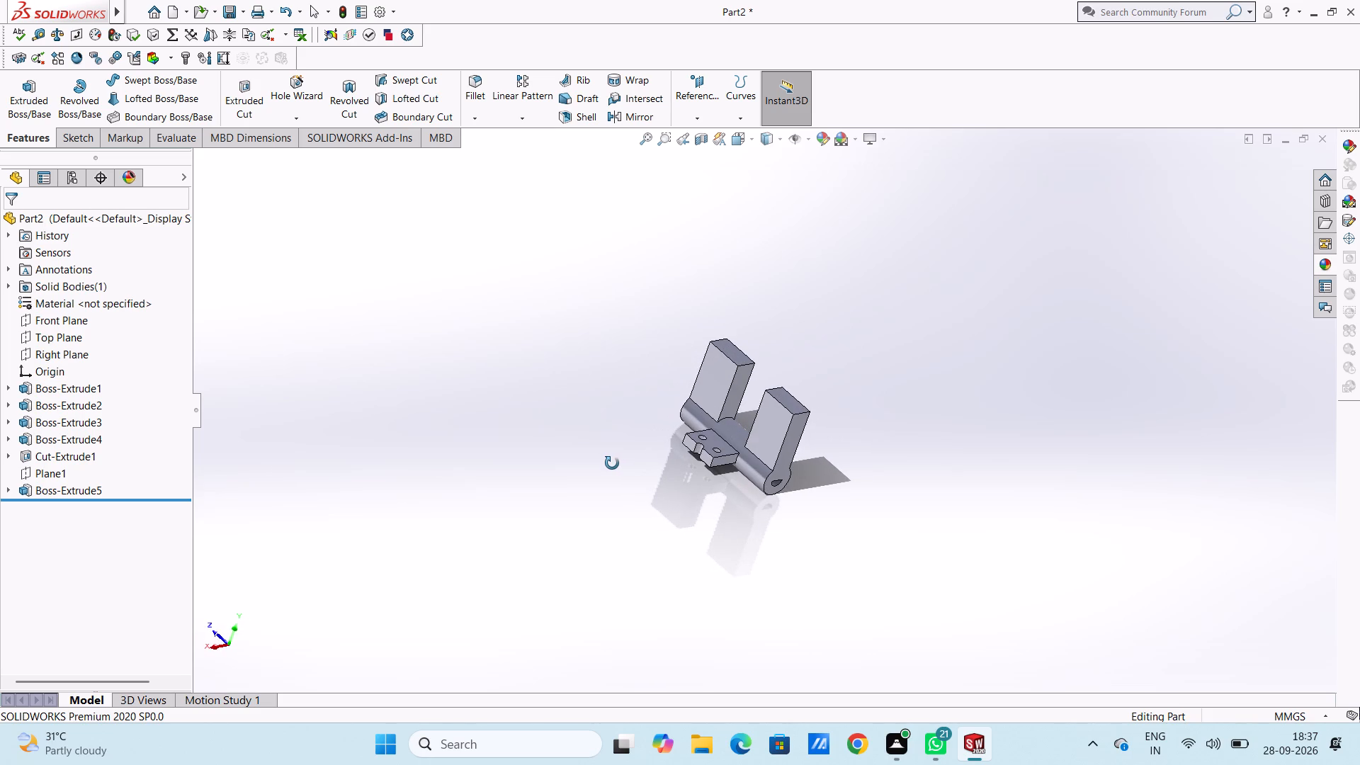
middle_click_drag(612, 463, 590, 463)
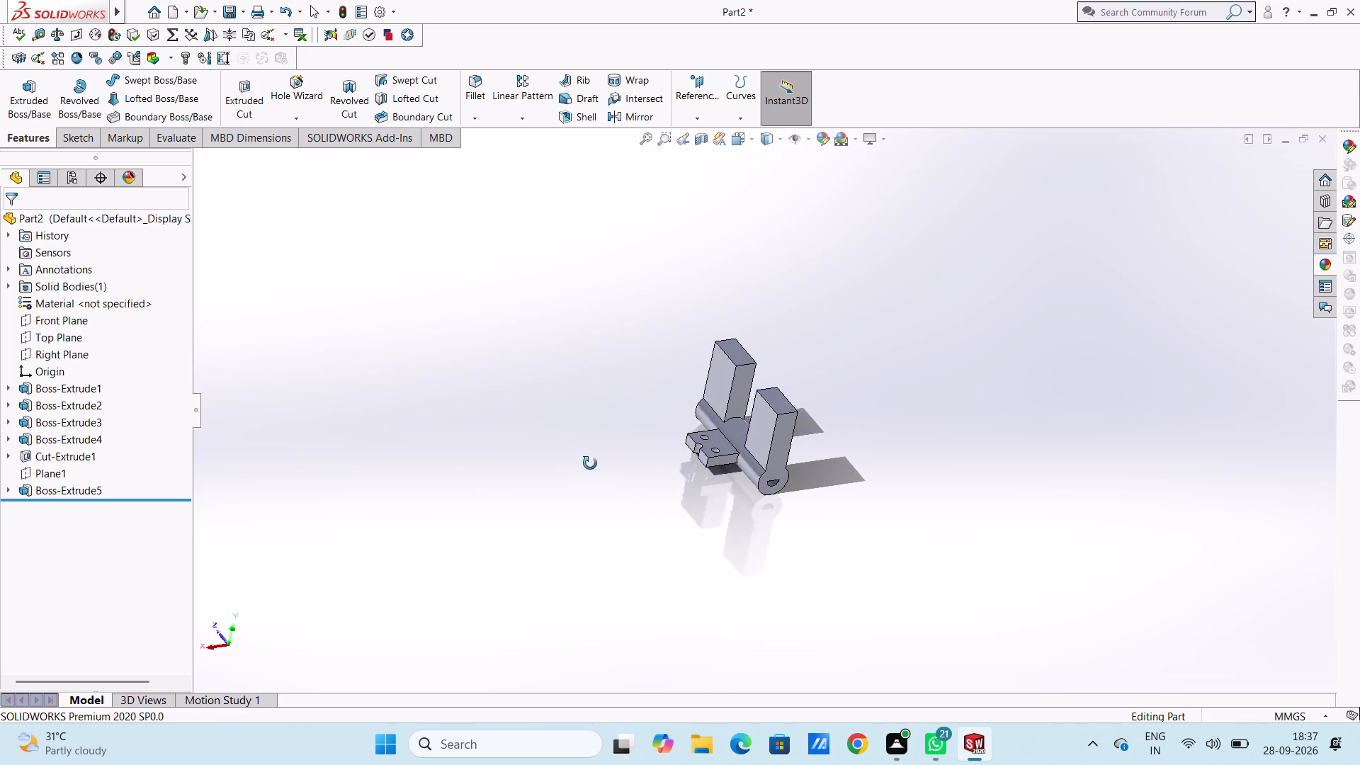
middle_click_drag(590, 463, 649, 500)
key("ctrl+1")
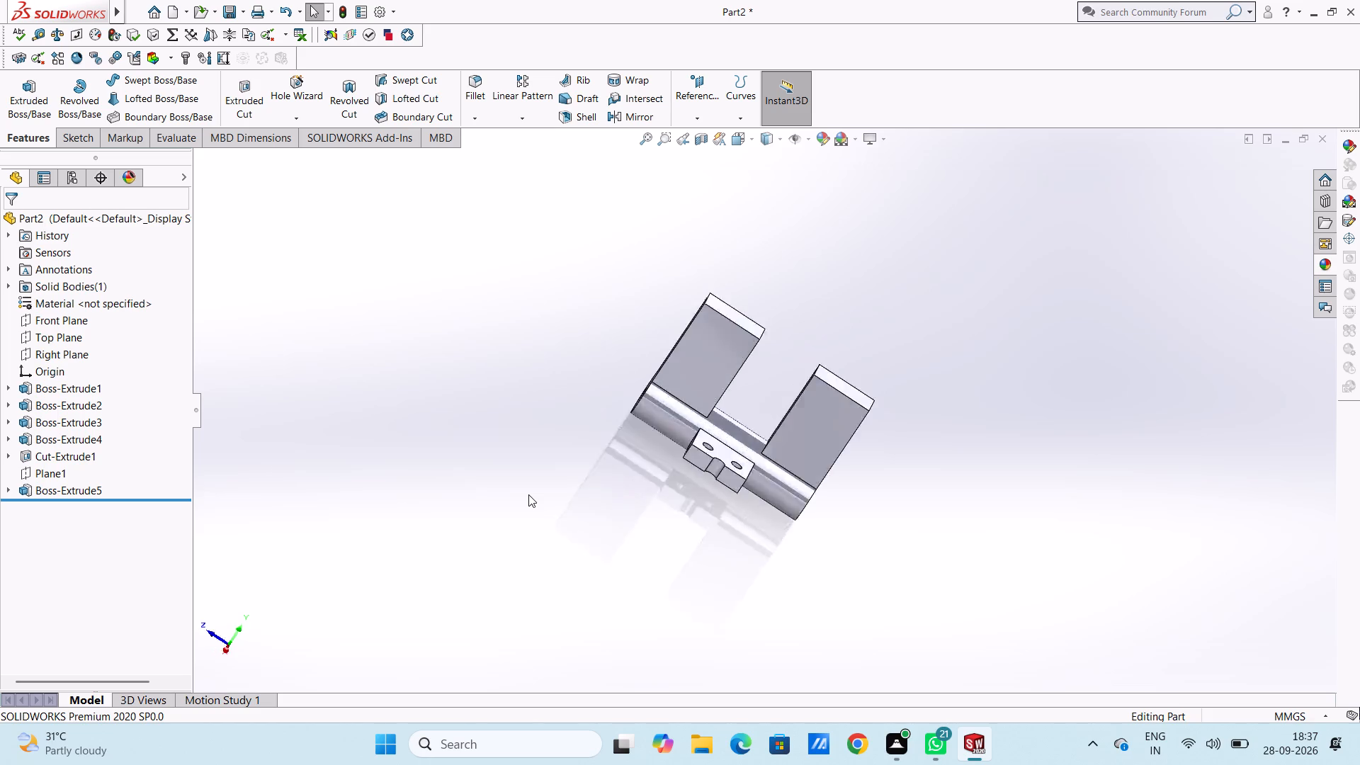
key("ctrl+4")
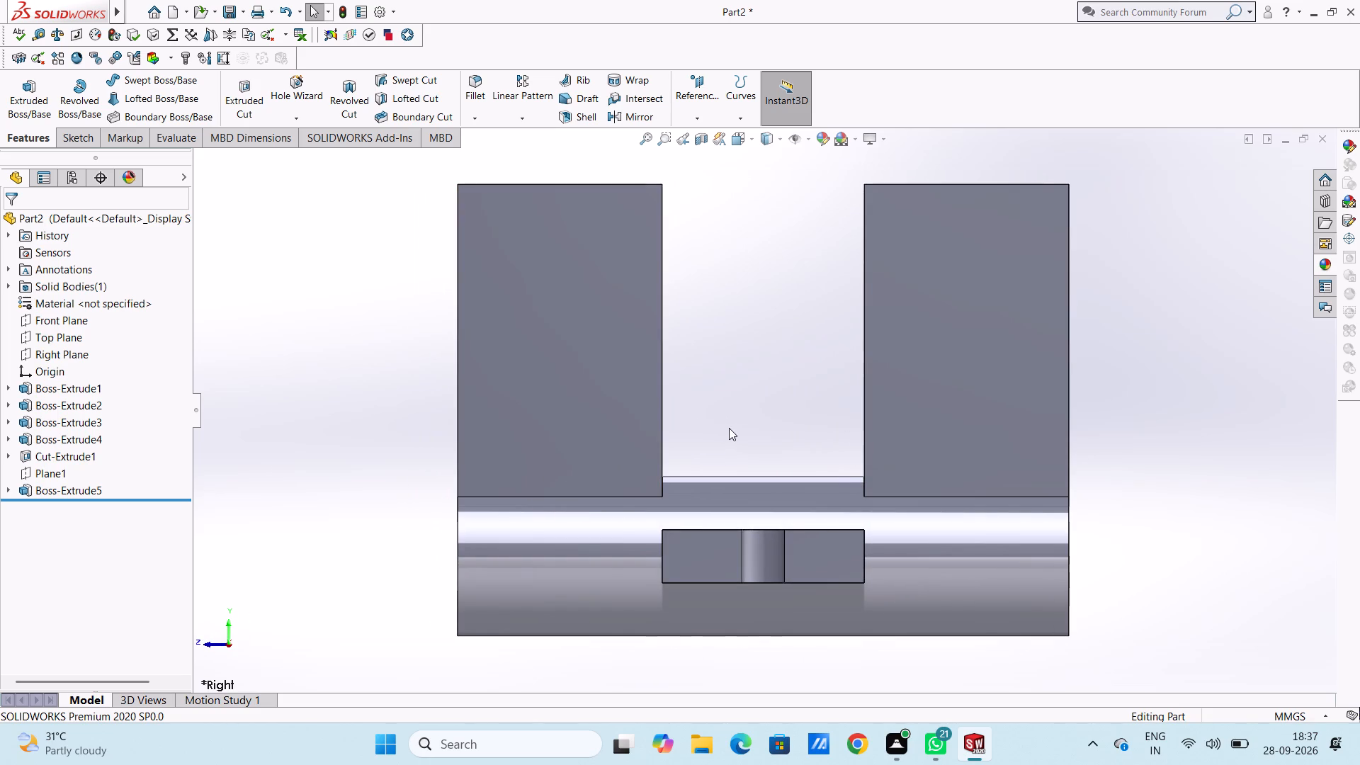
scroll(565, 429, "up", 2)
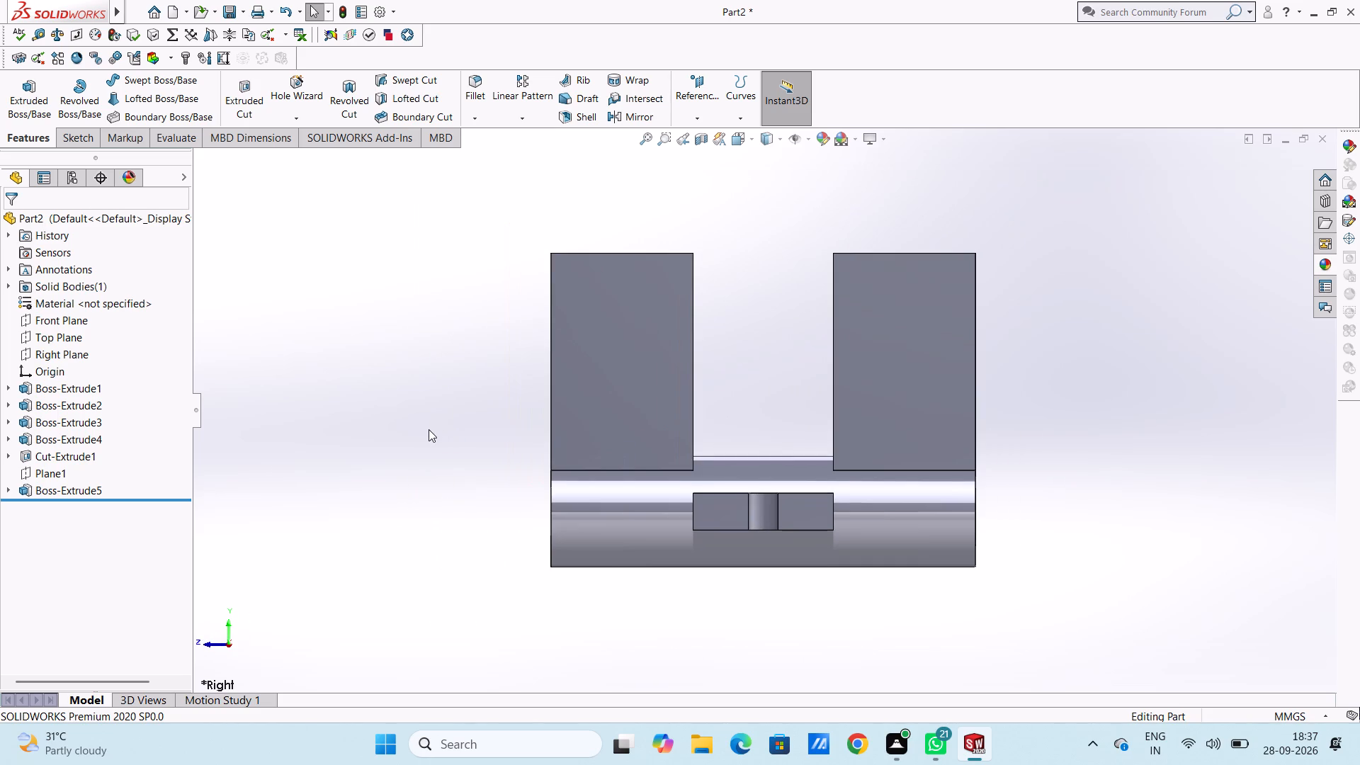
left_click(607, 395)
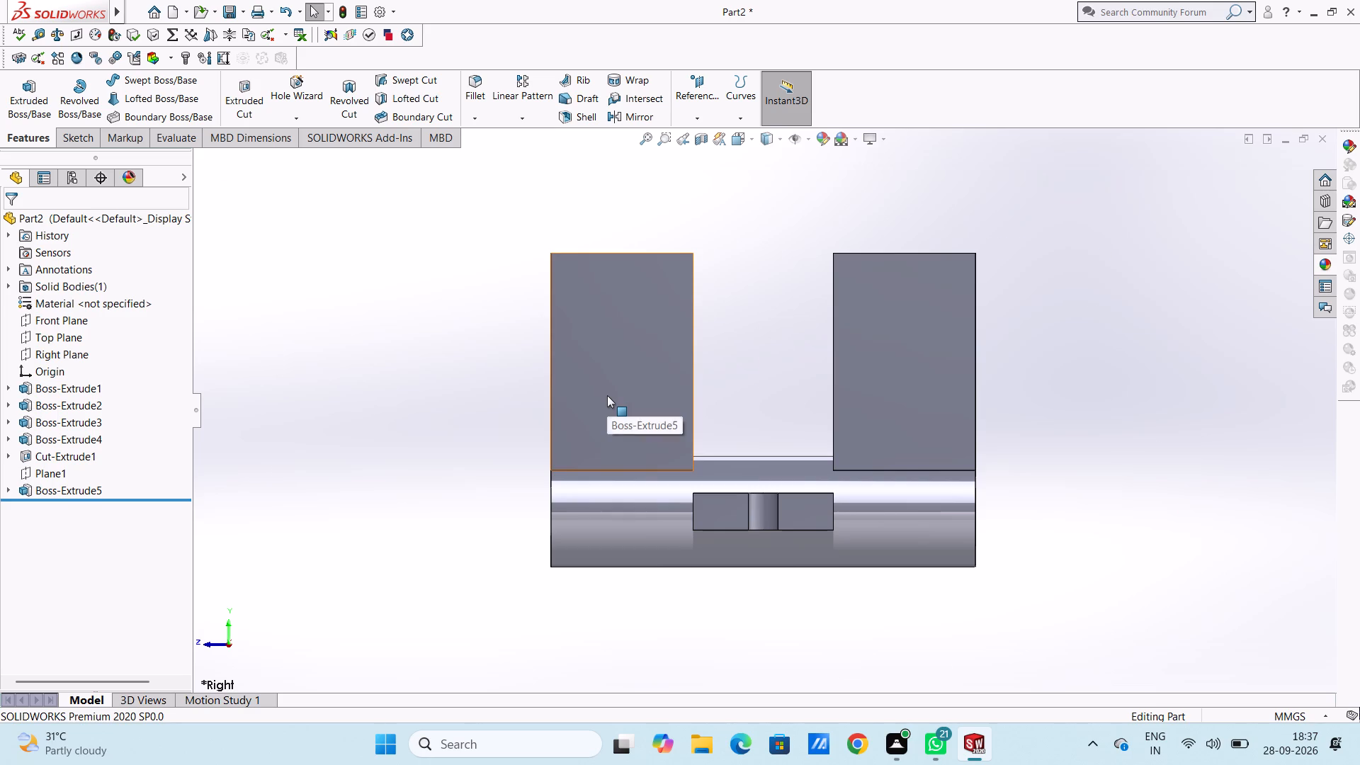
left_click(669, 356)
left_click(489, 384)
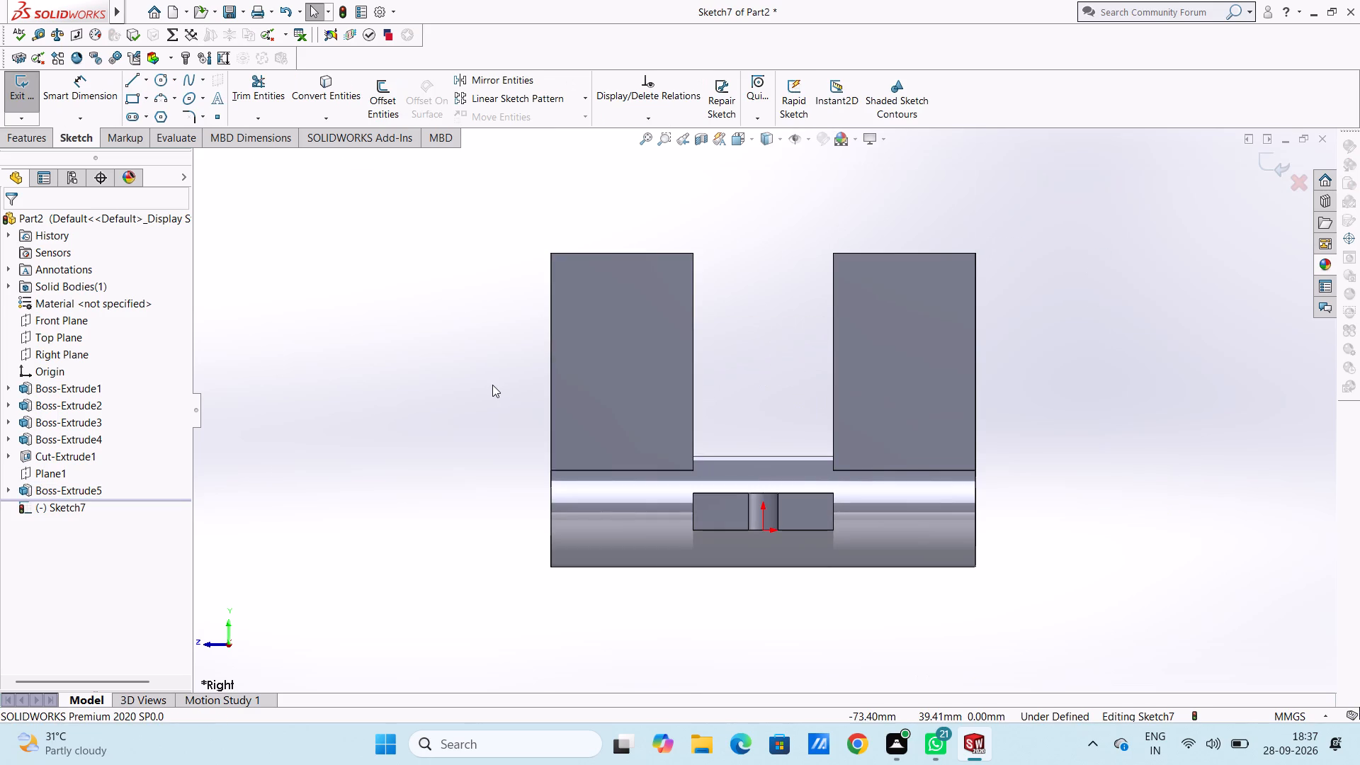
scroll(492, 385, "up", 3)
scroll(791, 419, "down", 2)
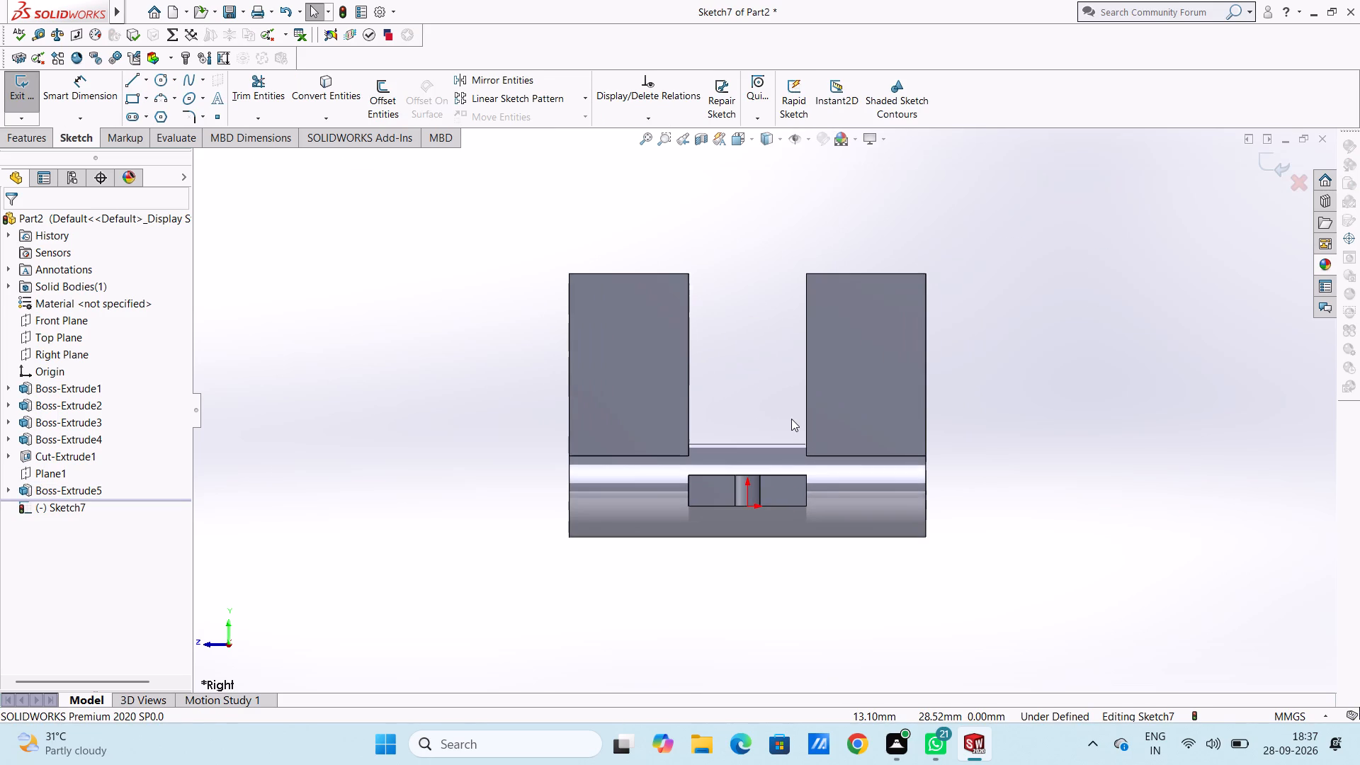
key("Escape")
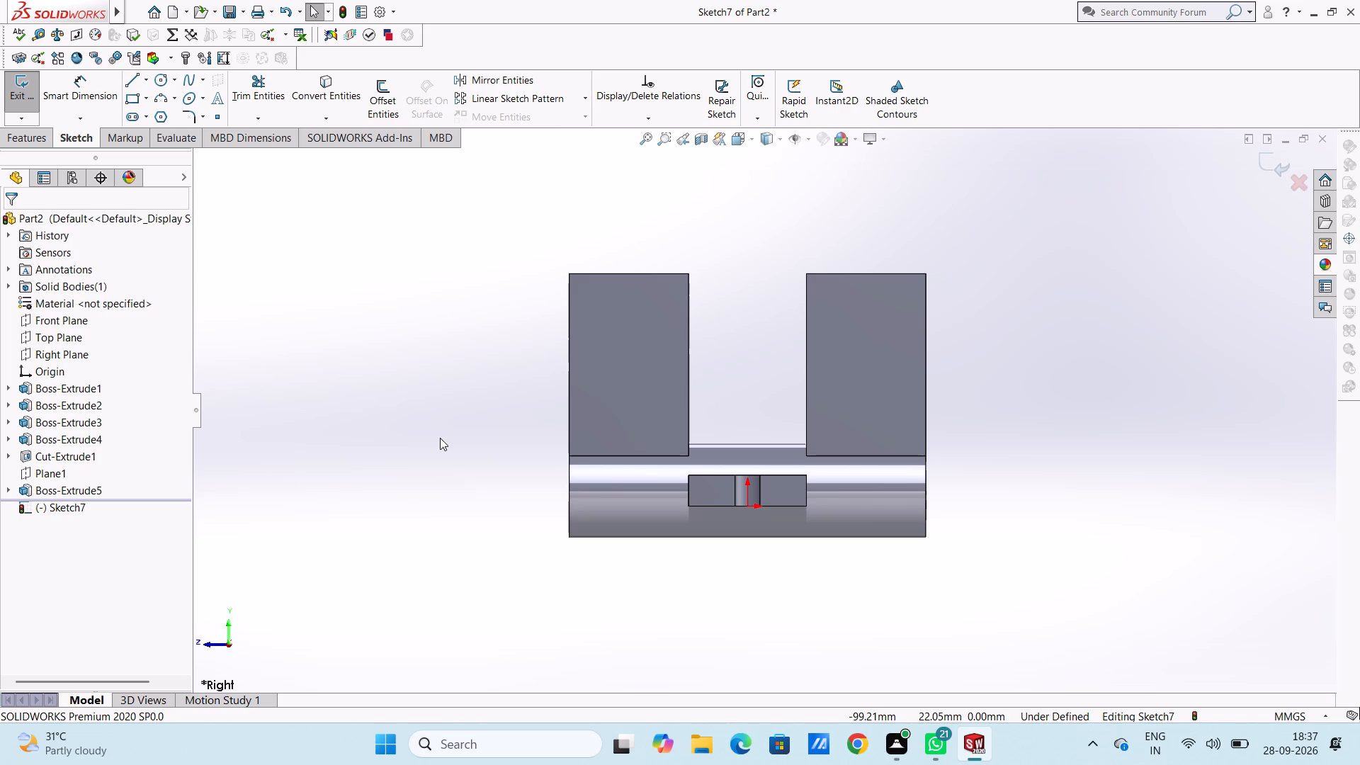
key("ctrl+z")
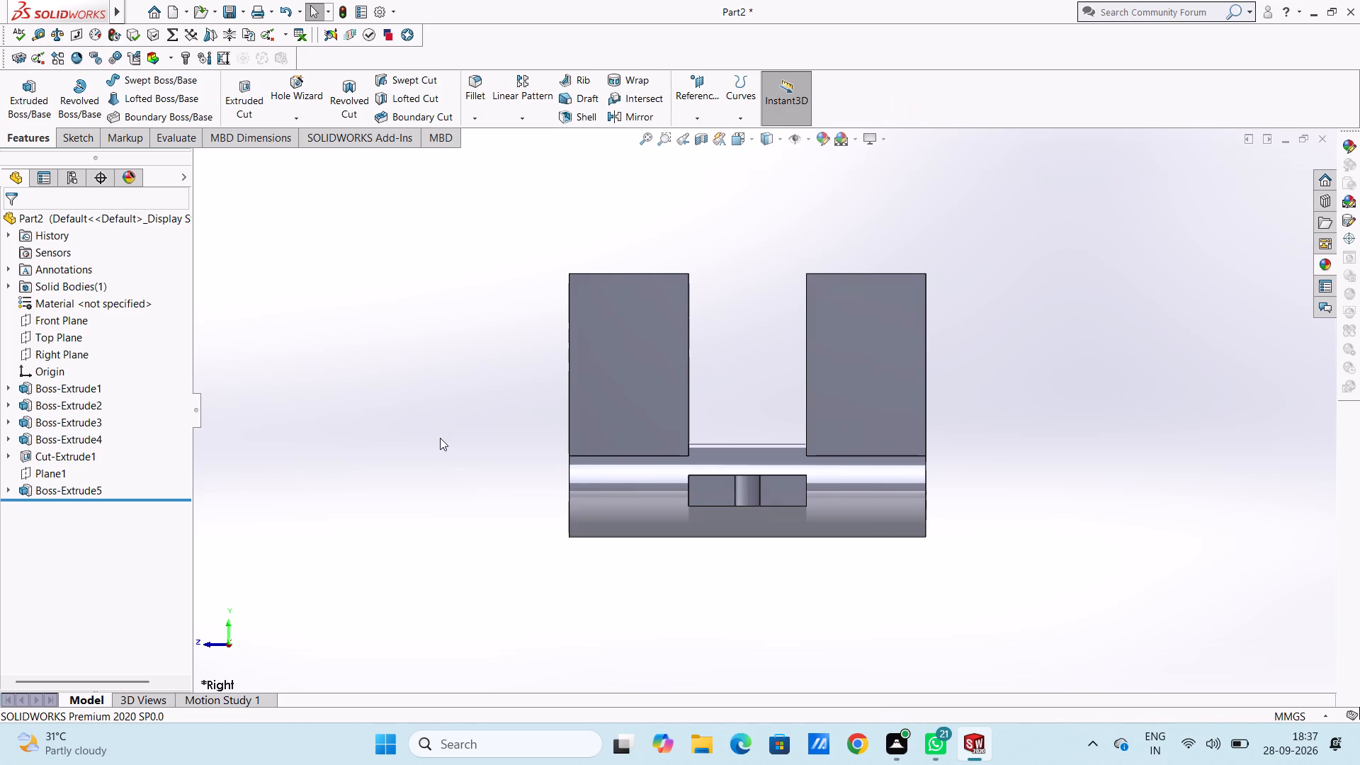
On one upright plate's outer face, opposite the two-hole block, sketch a 38 × 95 mm rectangle rising between the plates from their base line.
key("ctrl+7")
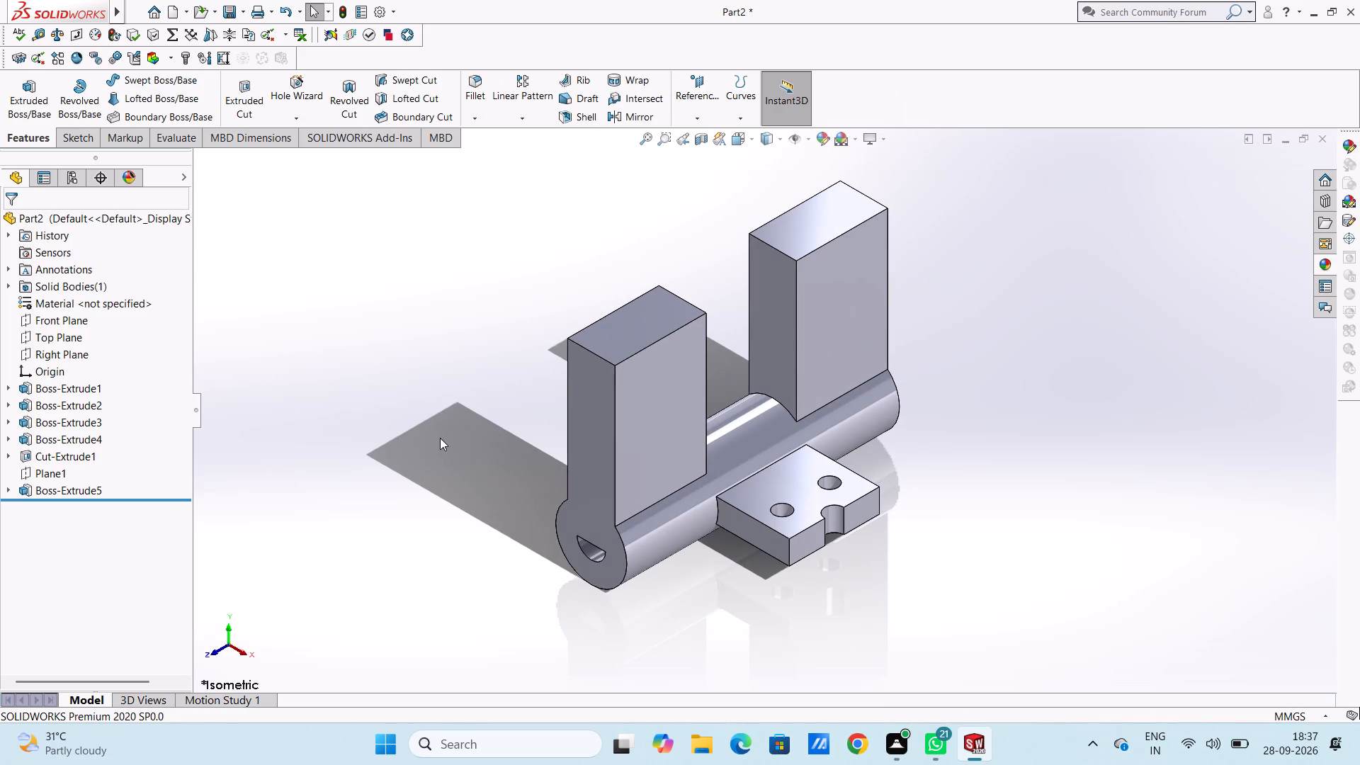
key("ctrl+3")
left_click(572, 376)
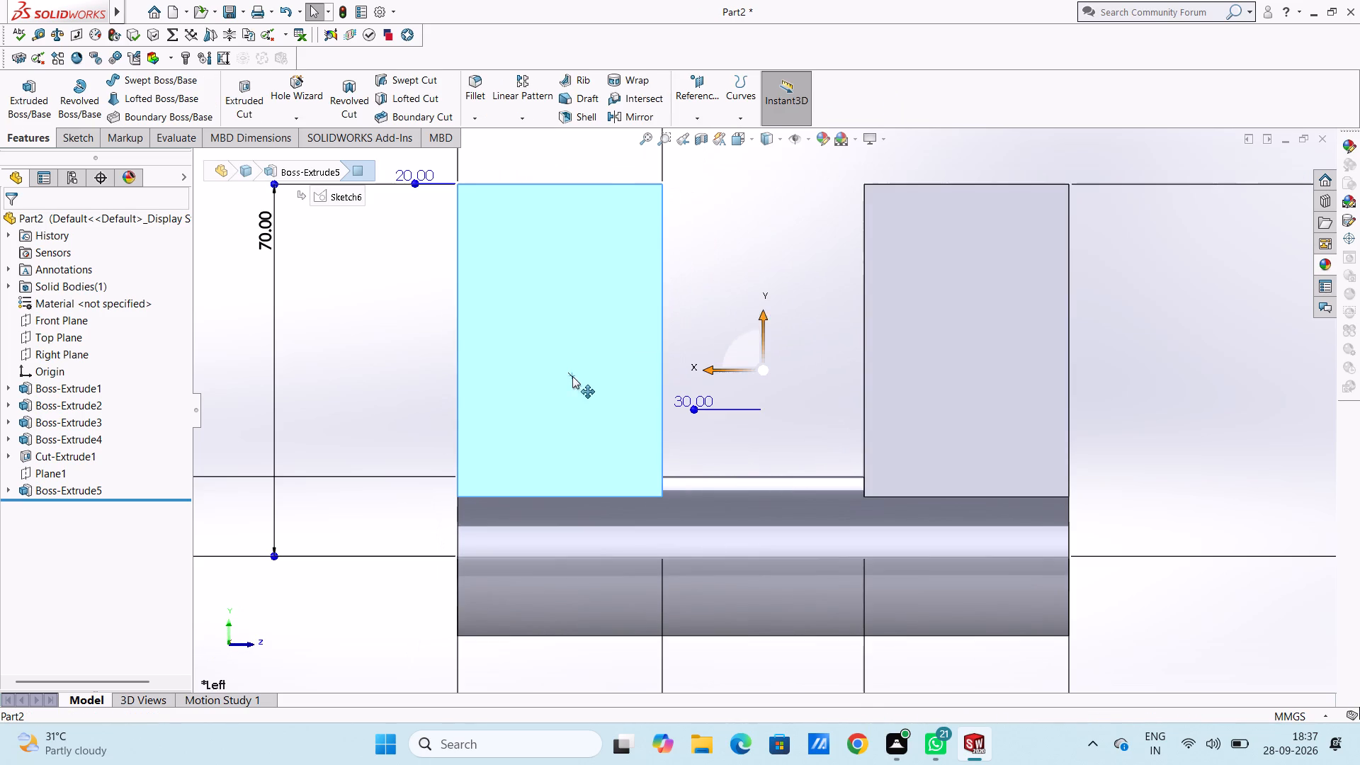
left_click(633, 335)
left_click(399, 390)
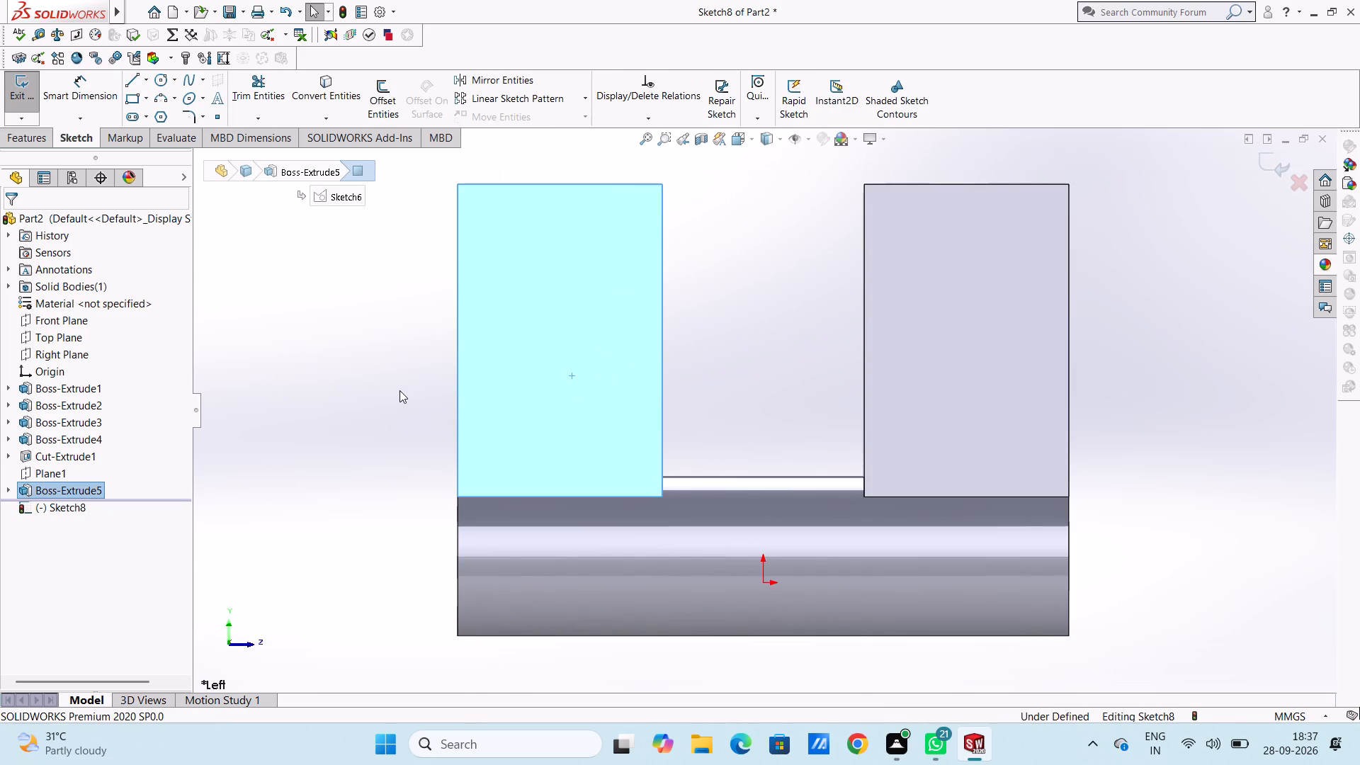
scroll(399, 390, "up", 2)
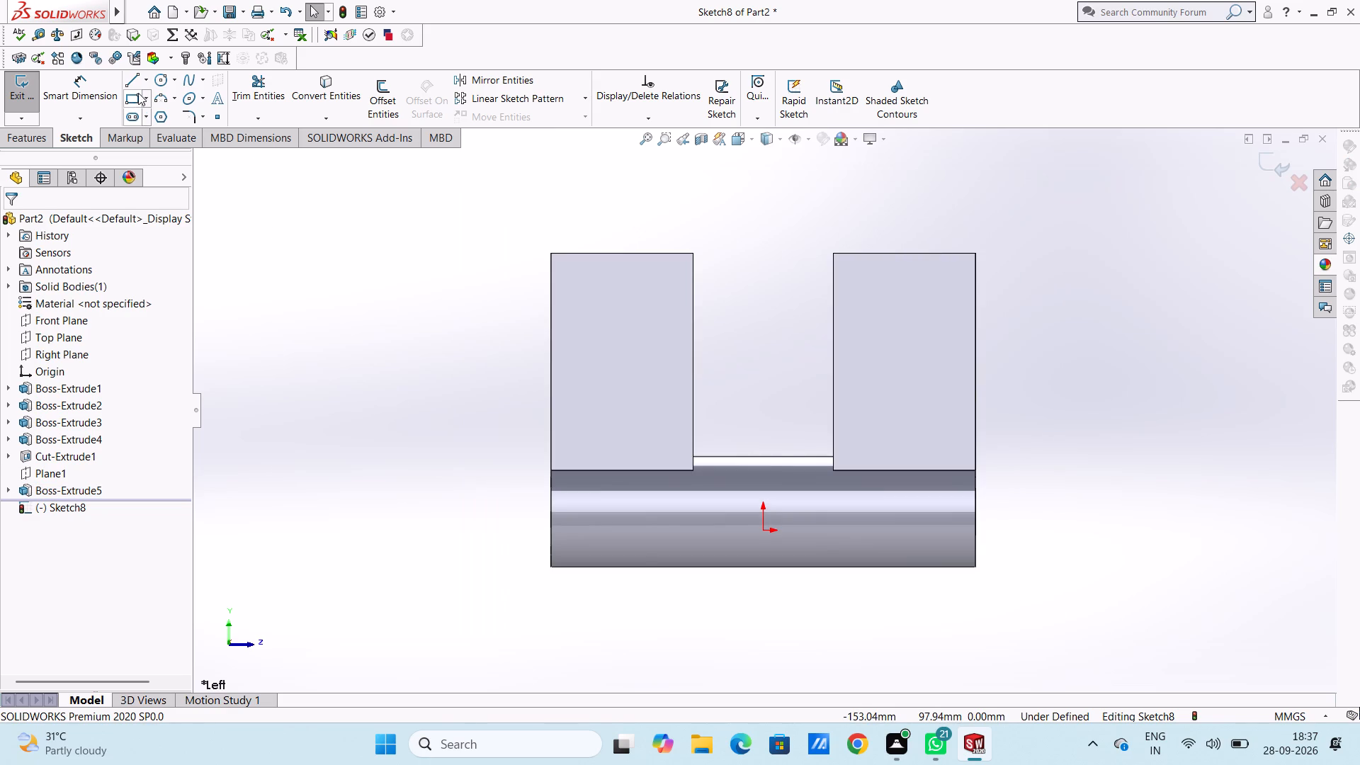
left_click(133, 93)
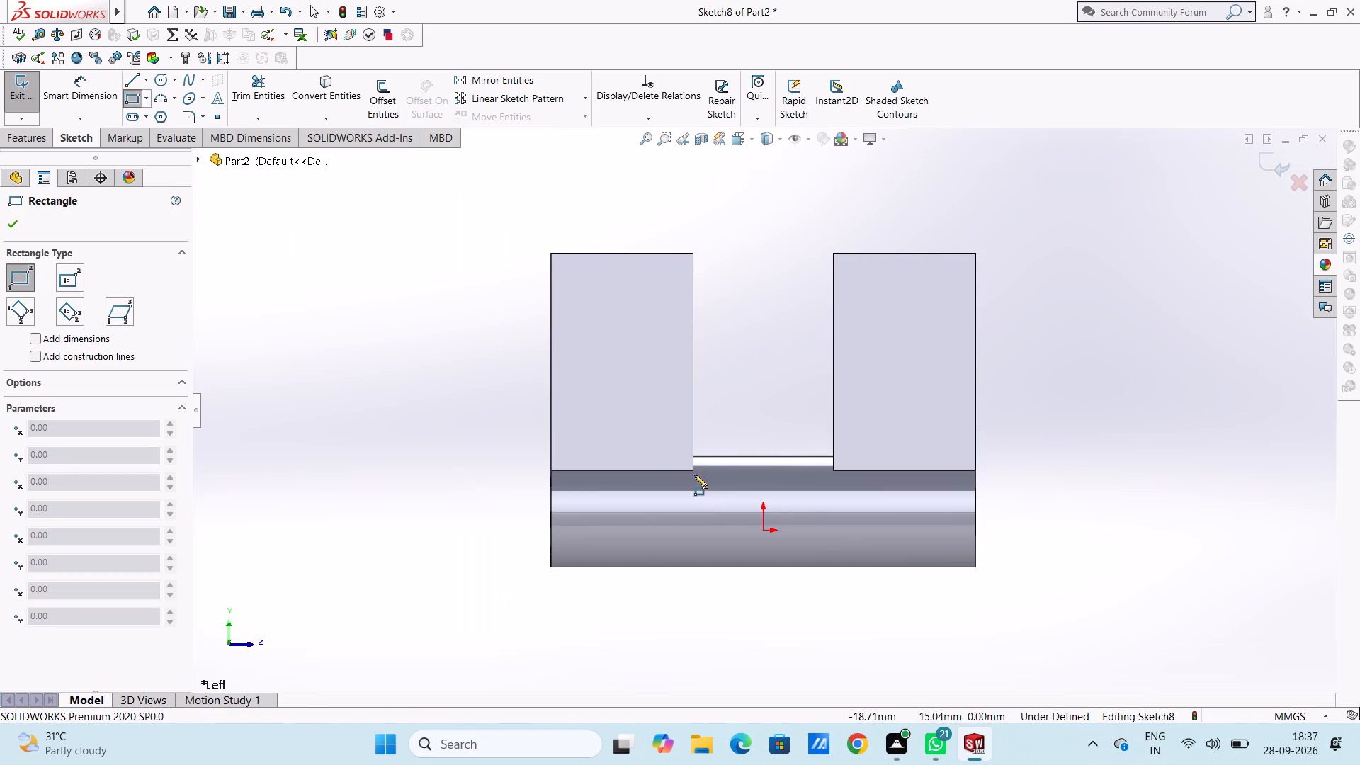
left_click(691, 467)
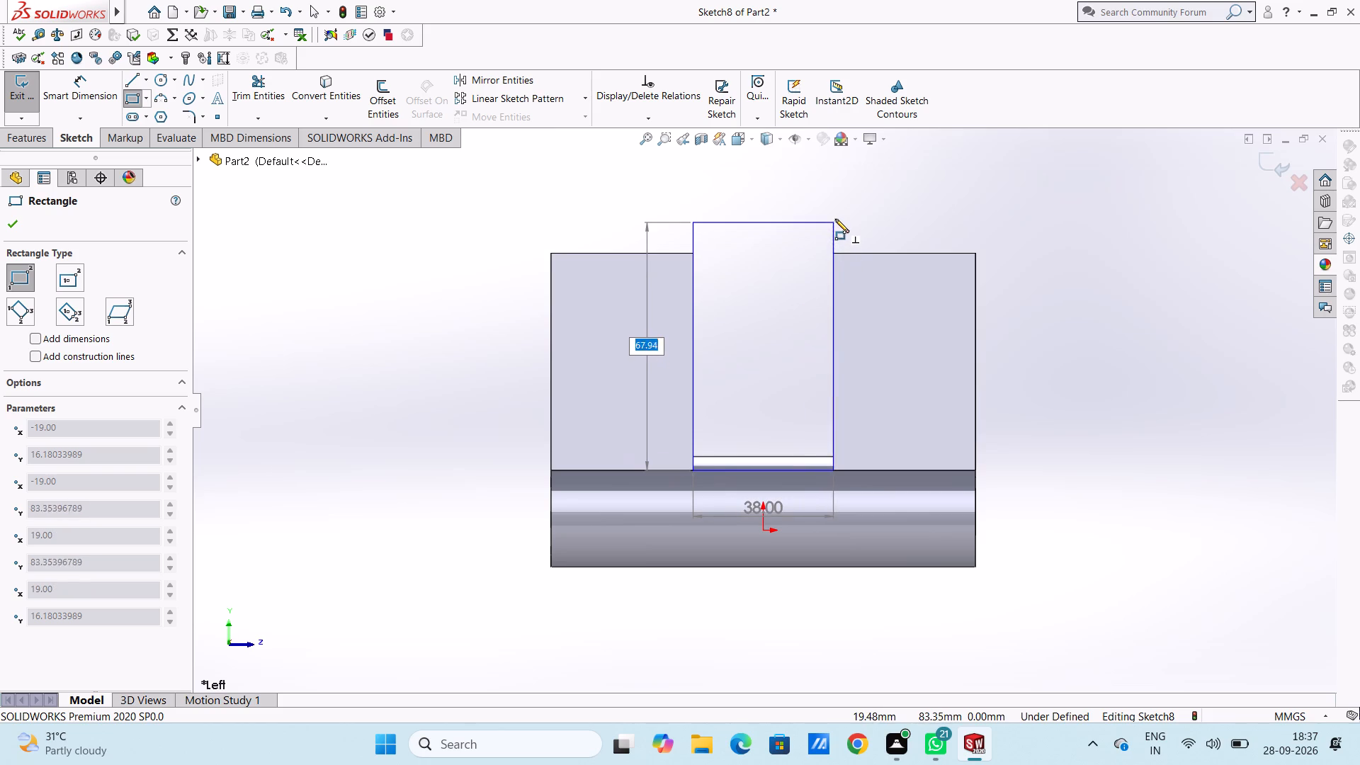
type("95")
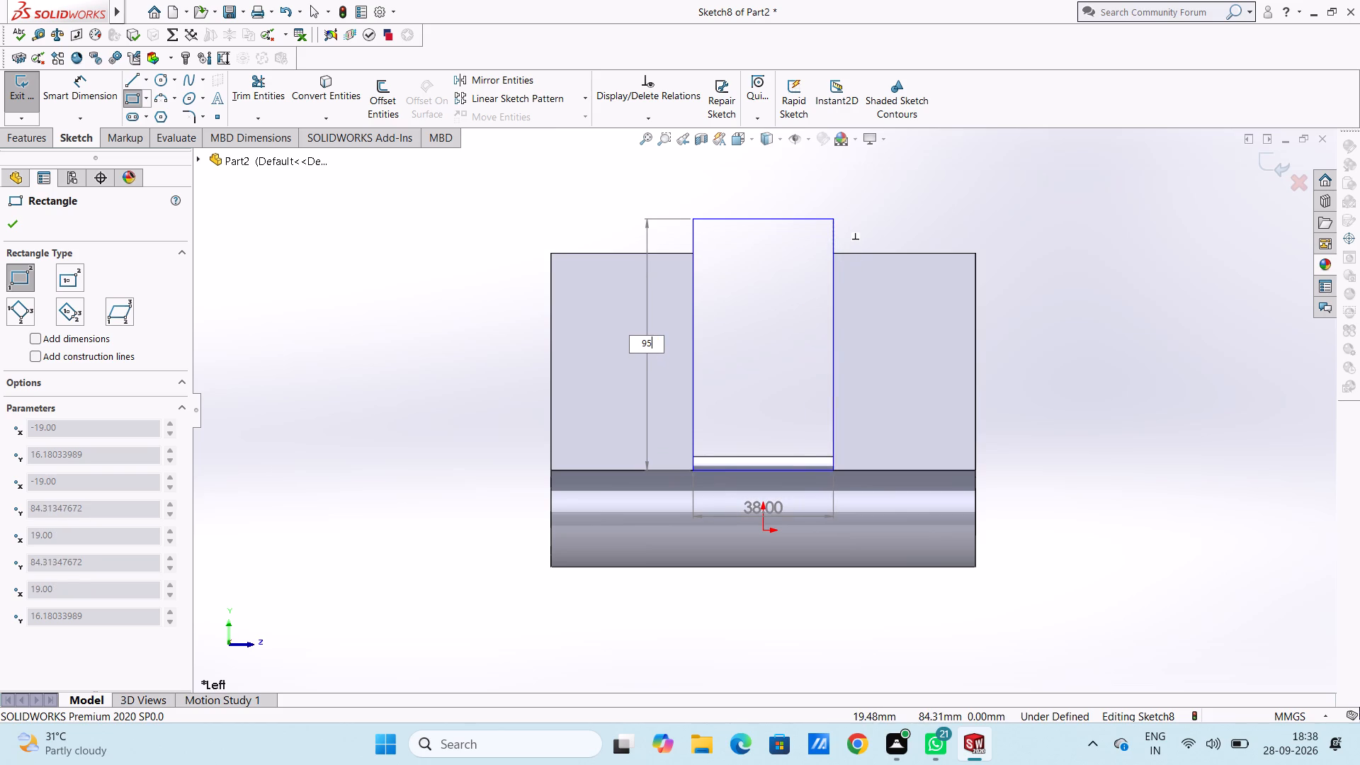
key("Return")
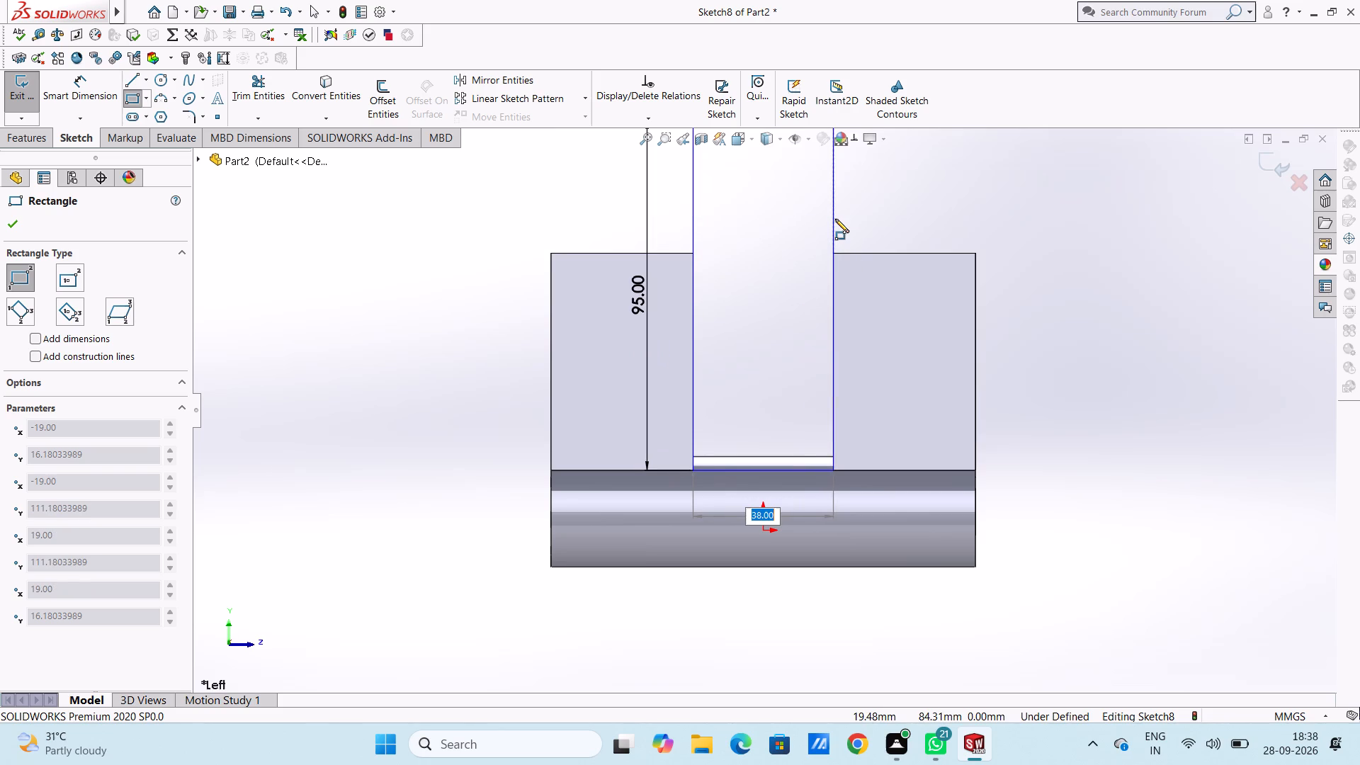
key("Return")
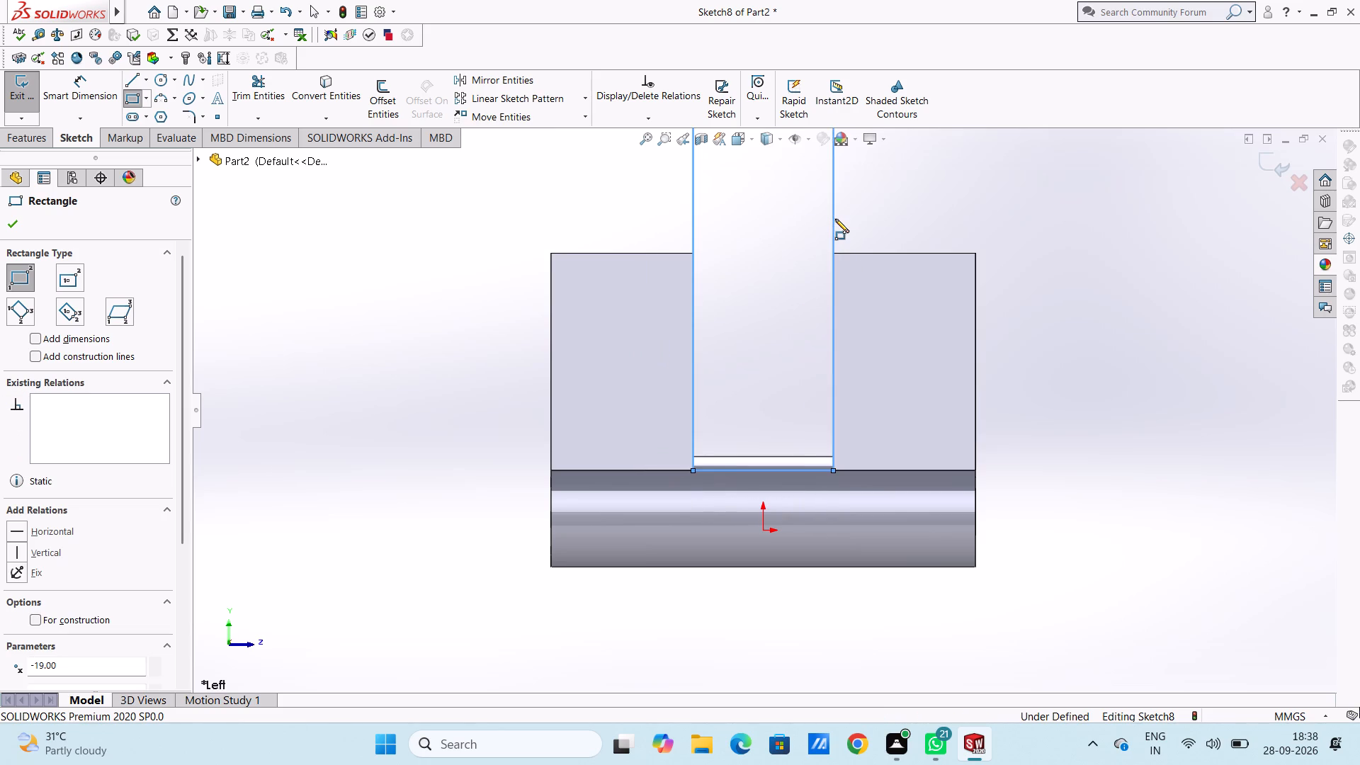
scroll(835, 219, "up", 3)
key("Escape")
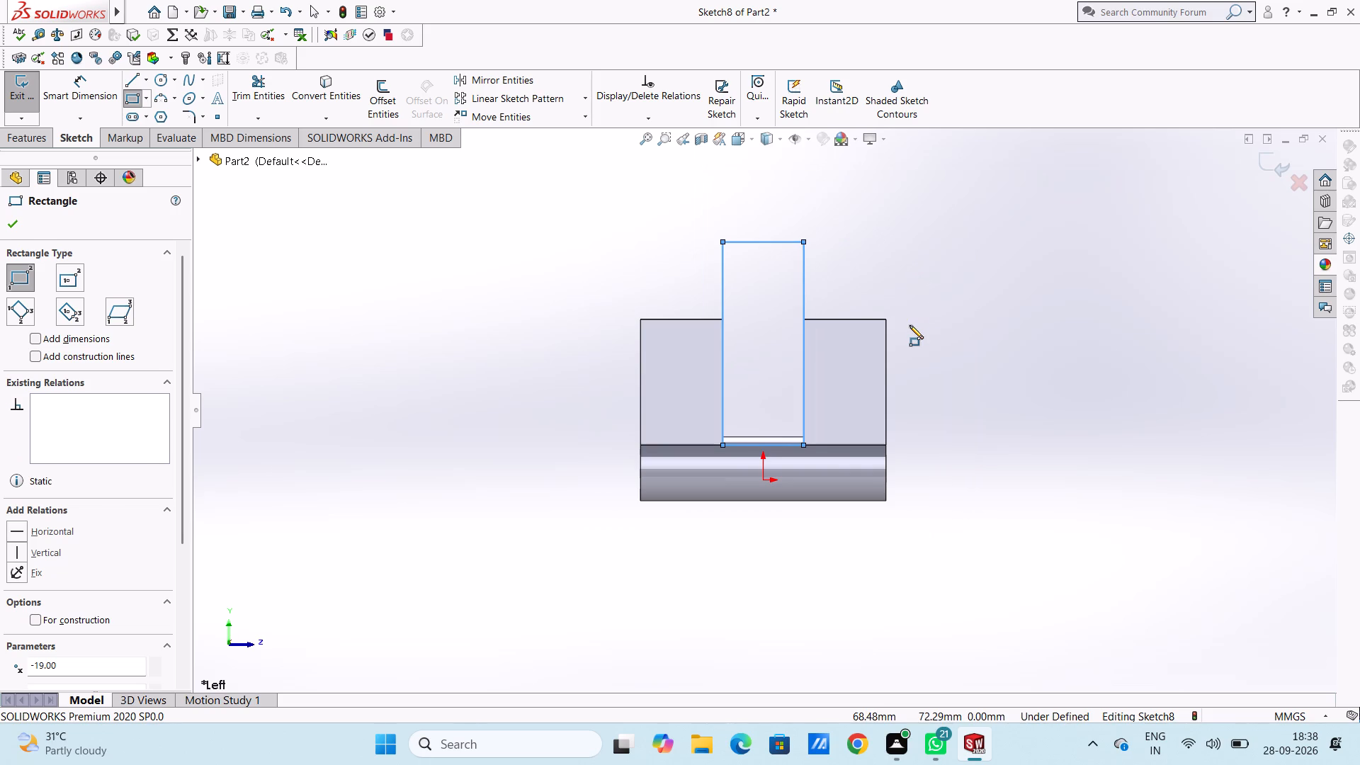
key("Escape")
Sketch a circle of radius 6 mm on the rectangle's vertical centreline, near its upper end.
middle_click_drag(951, 296, 939, 325)
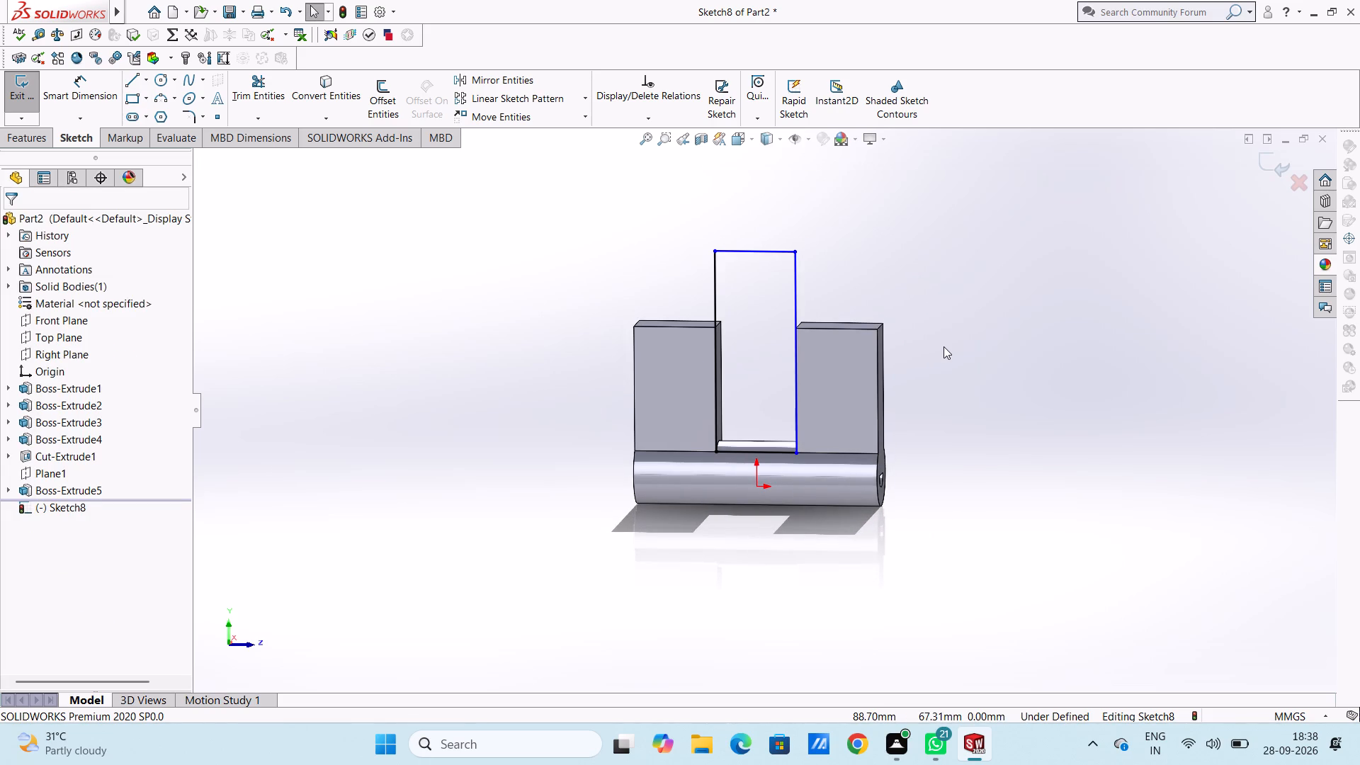
key("ctrl+3")
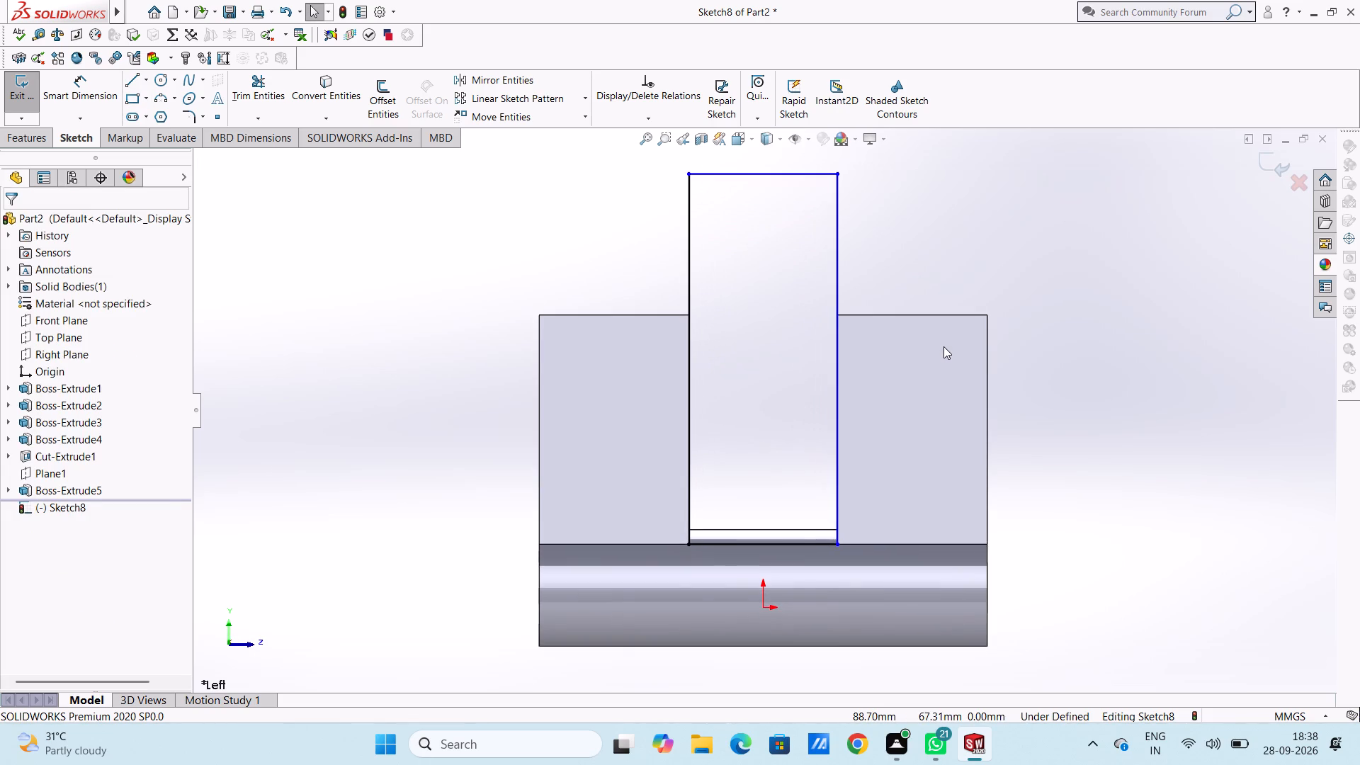
scroll(822, 298, "up", 1)
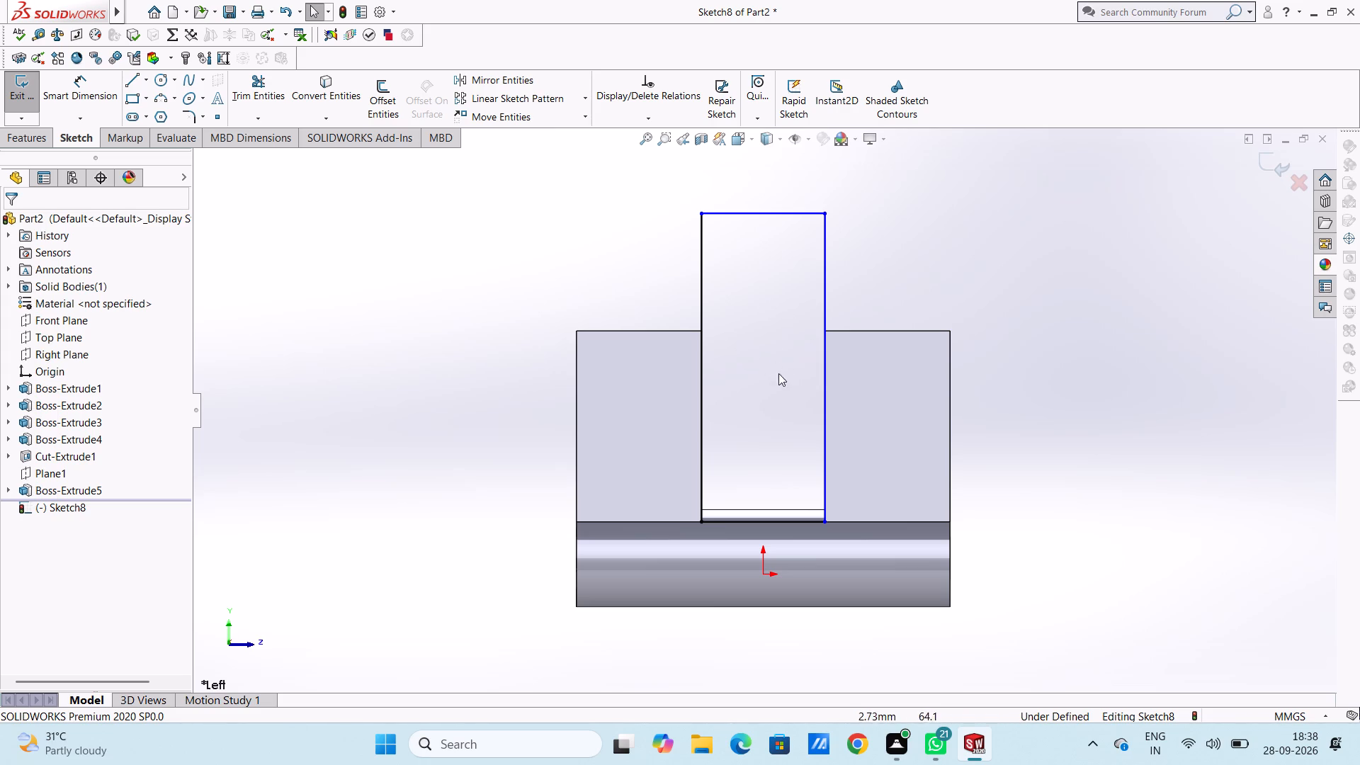
scroll(795, 393, "up", 2)
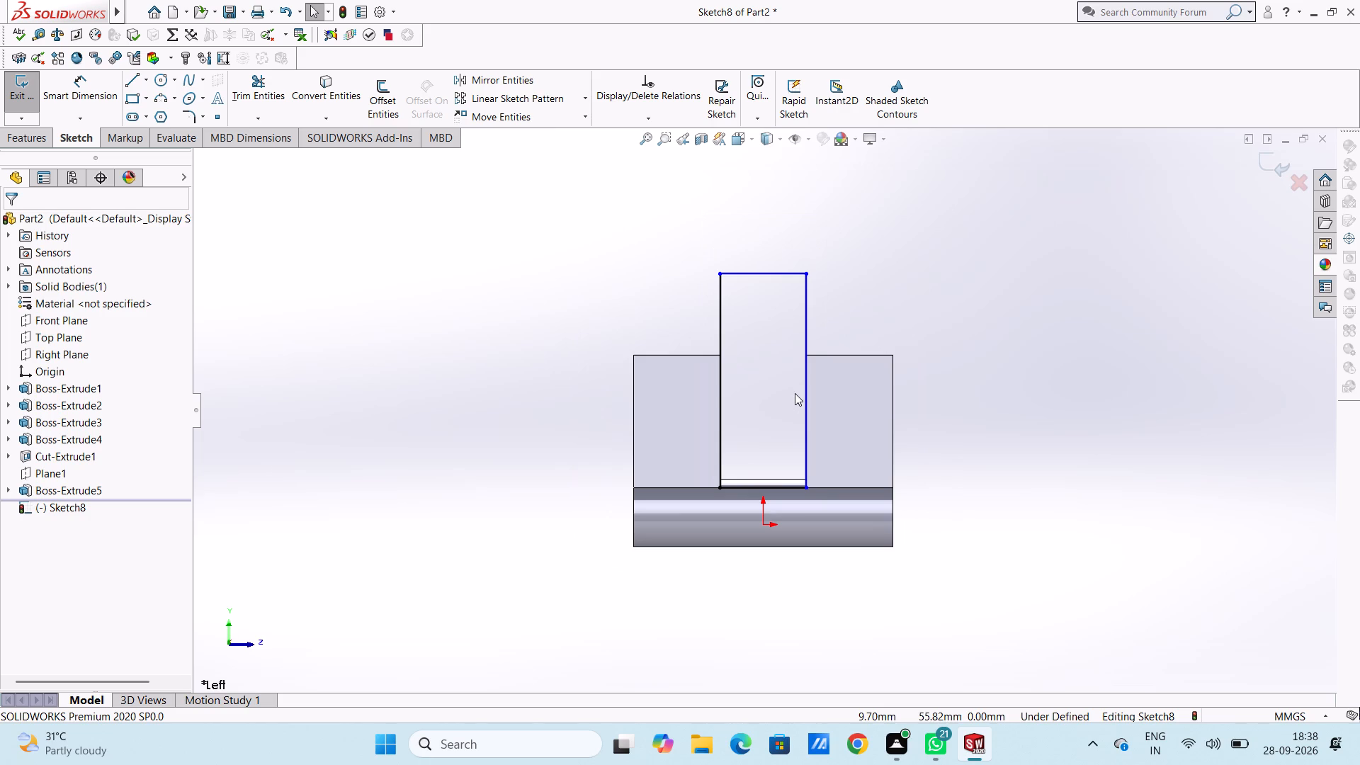
left_click(166, 82)
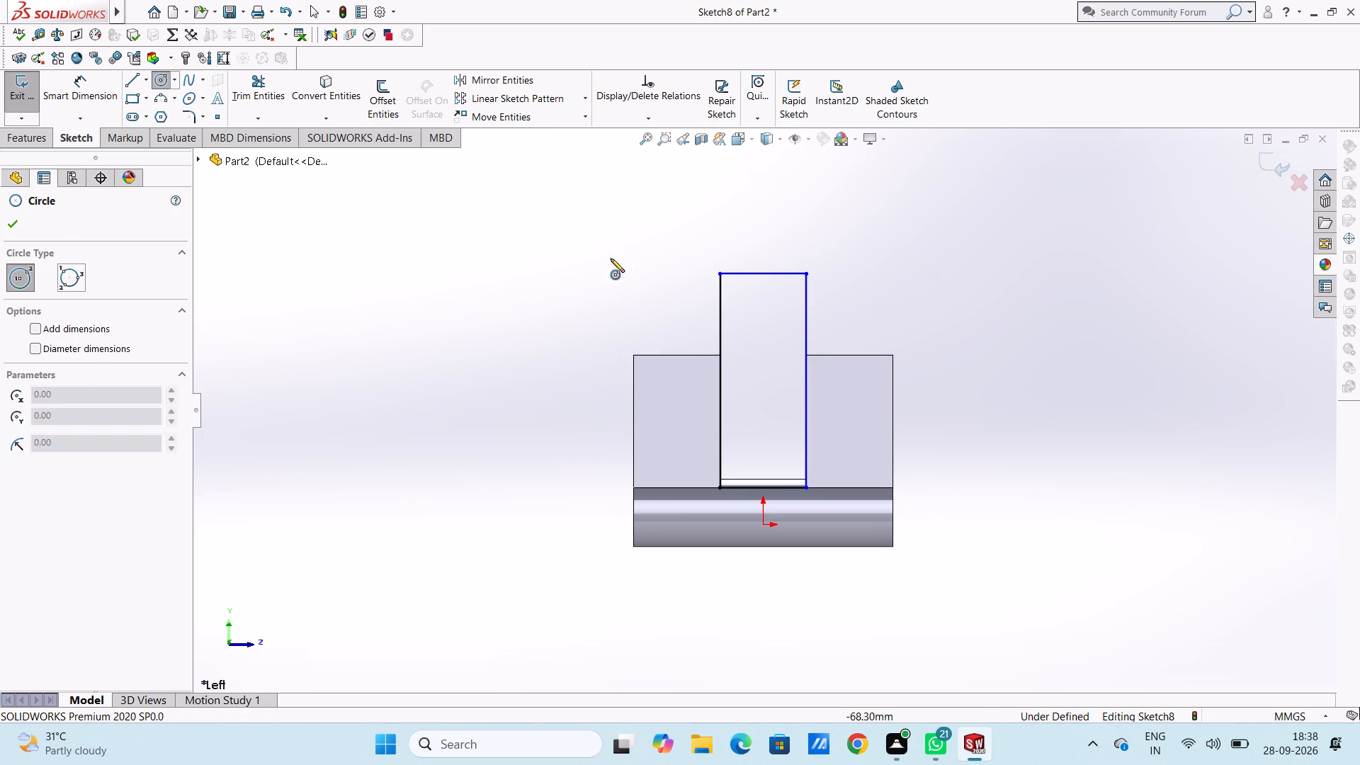
left_click(763, 312)
key("6")
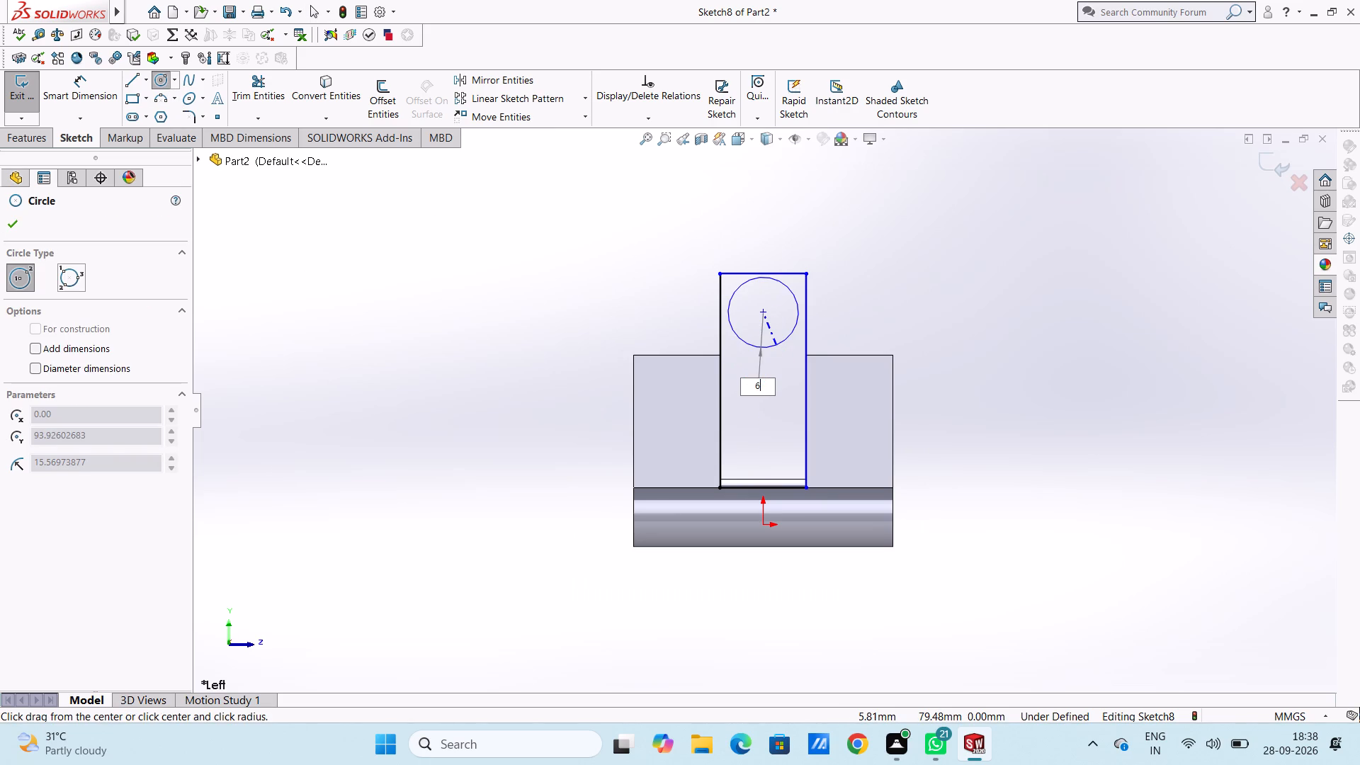
key("Return")
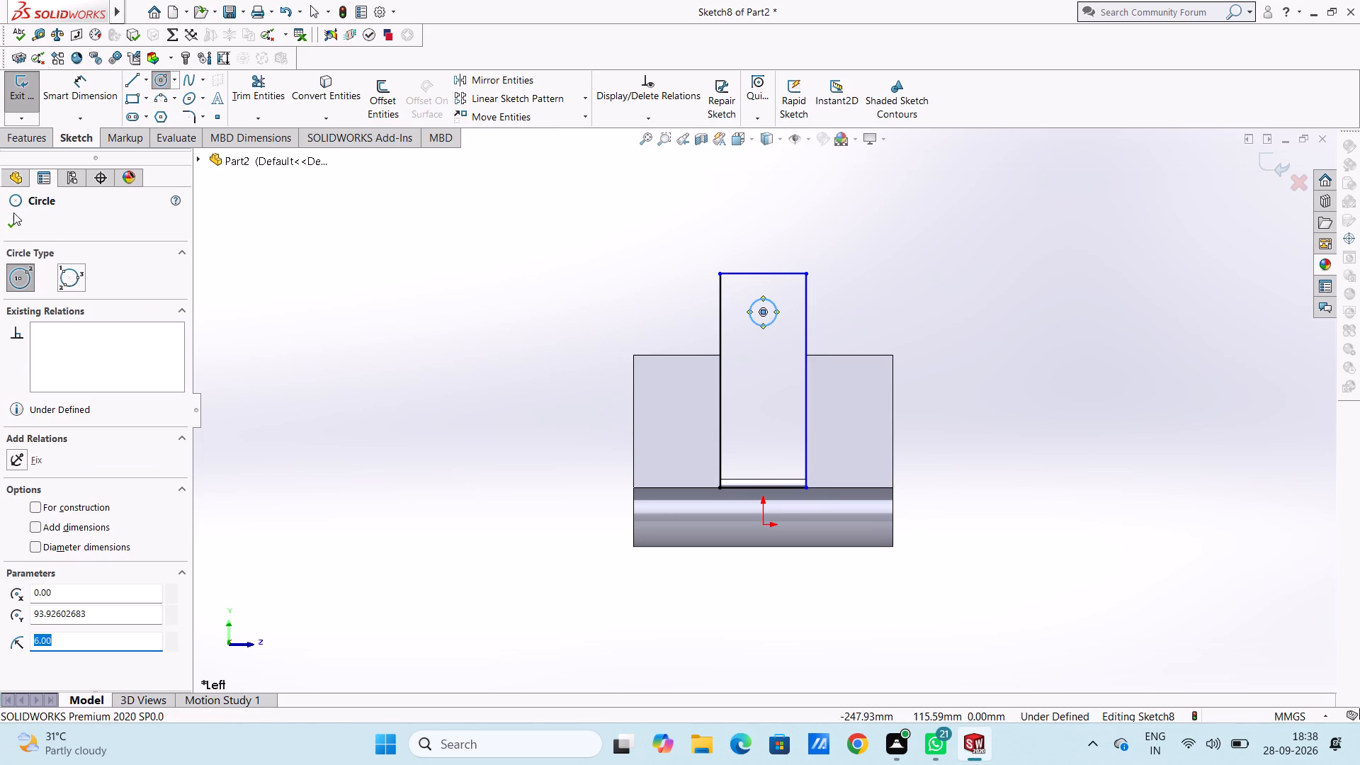
left_click(13, 228)
Dimension the rectangle's height at 95 mm beside the plates and its width at 38 mm above its top edge.
left_click(94, 95)
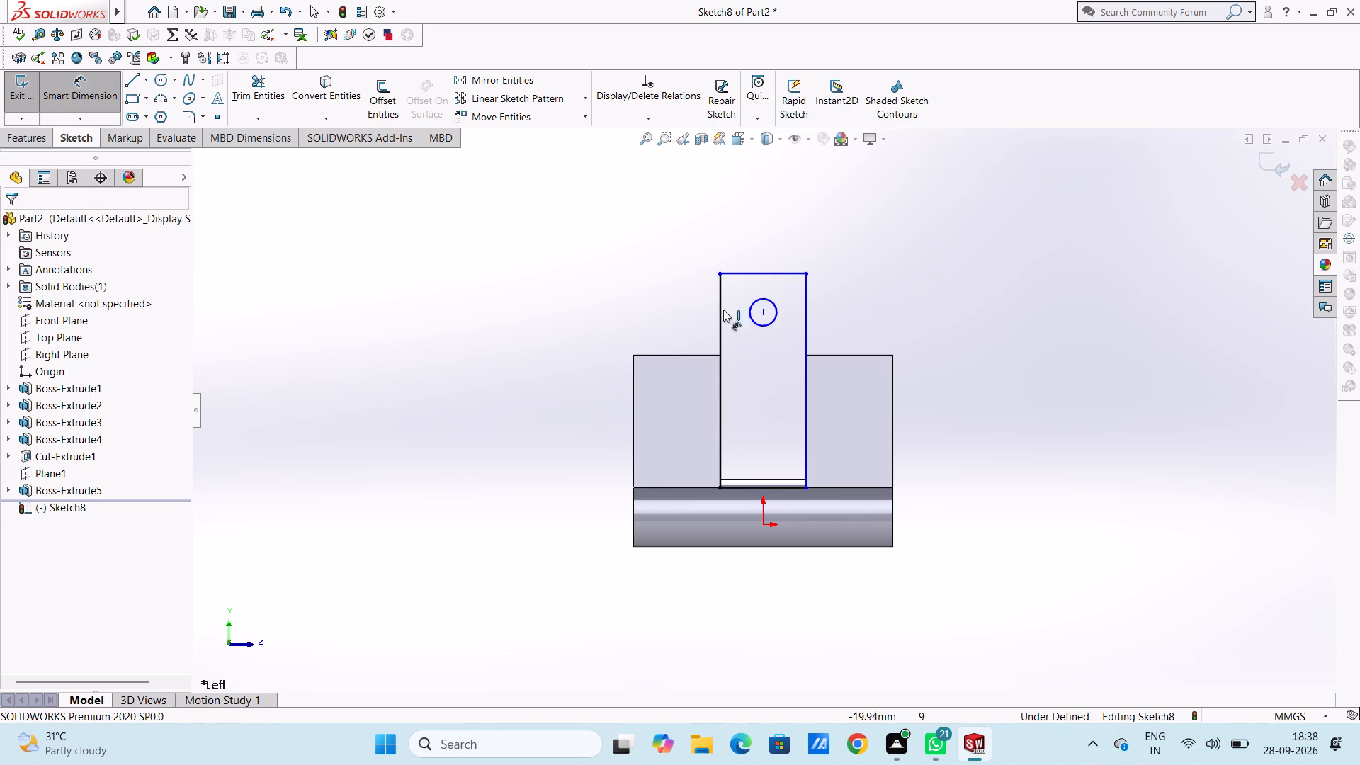
left_click(720, 310)
left_click(501, 317)
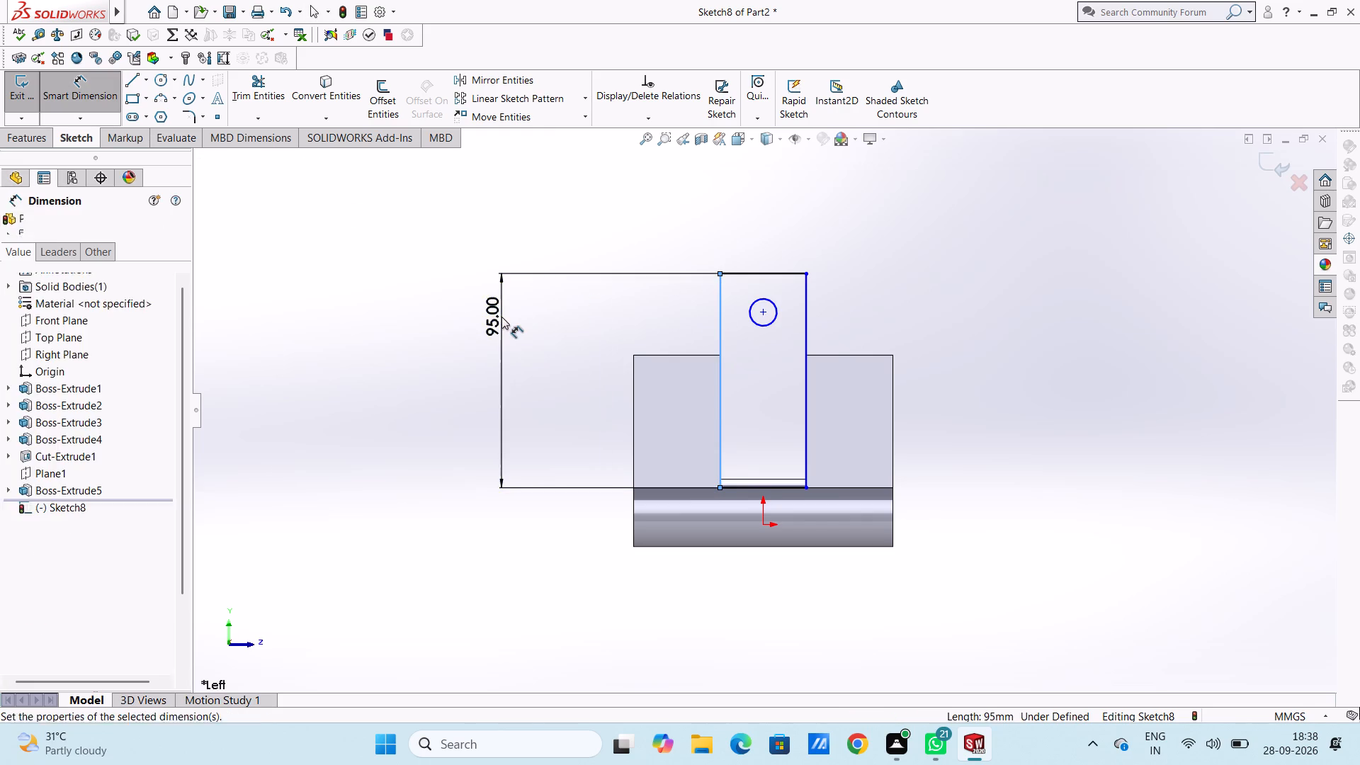
left_click(436, 292)
left_click(369, 340)
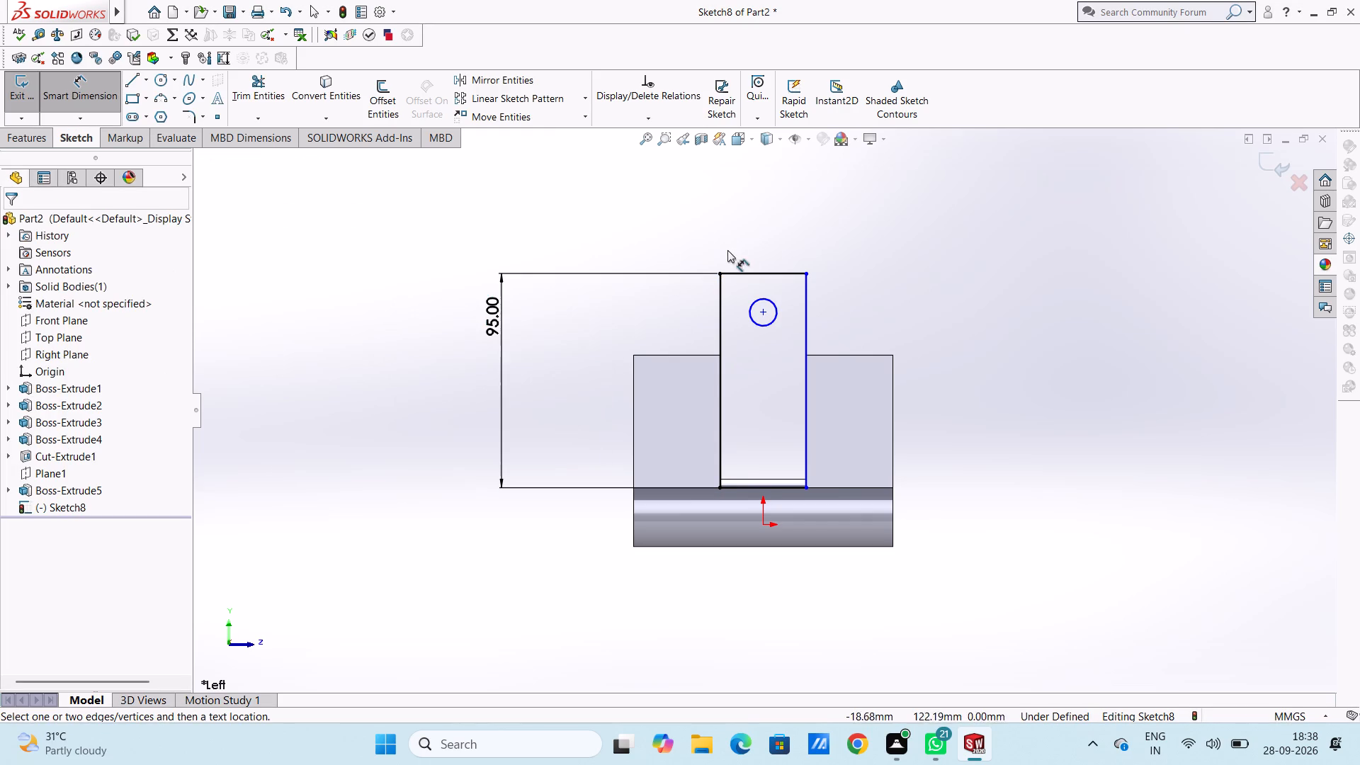
left_click(732, 273)
left_click(746, 205)
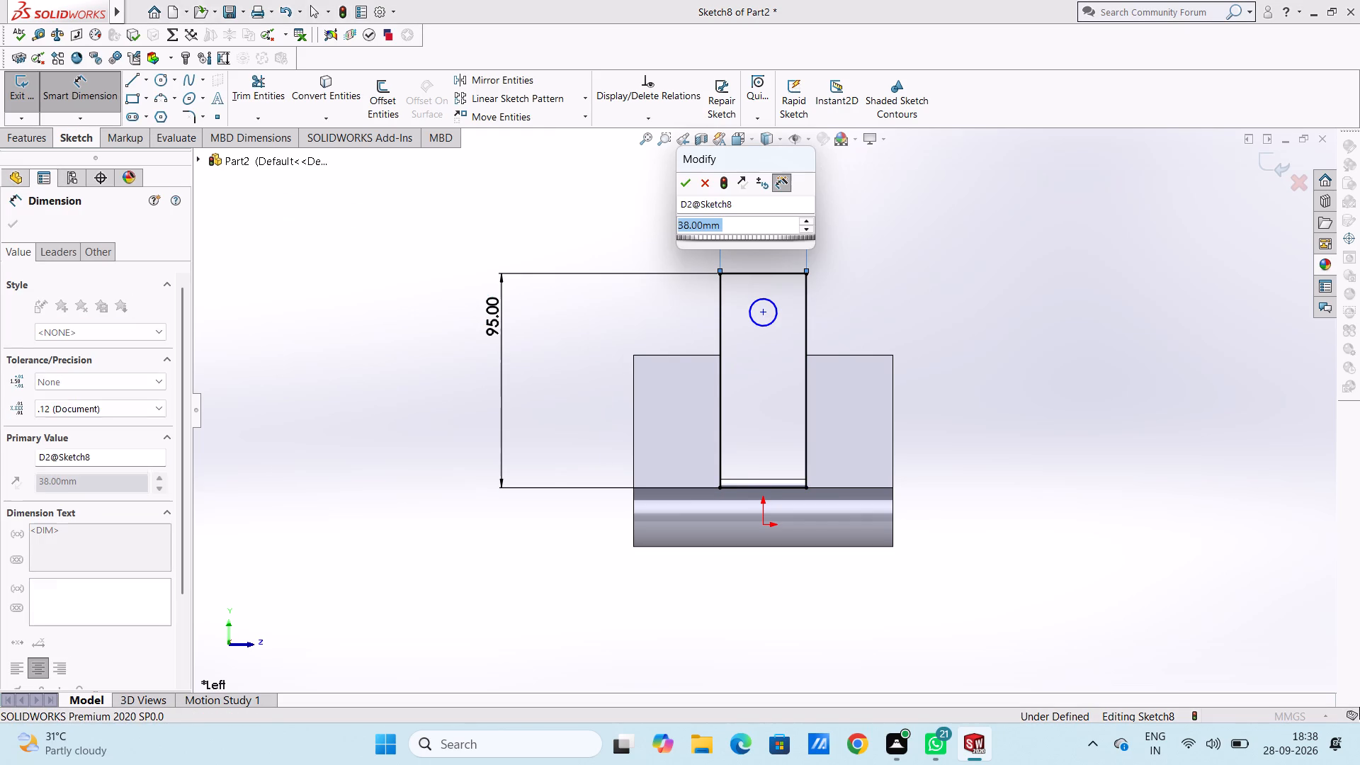
left_click(687, 184)
left_click(643, 215)
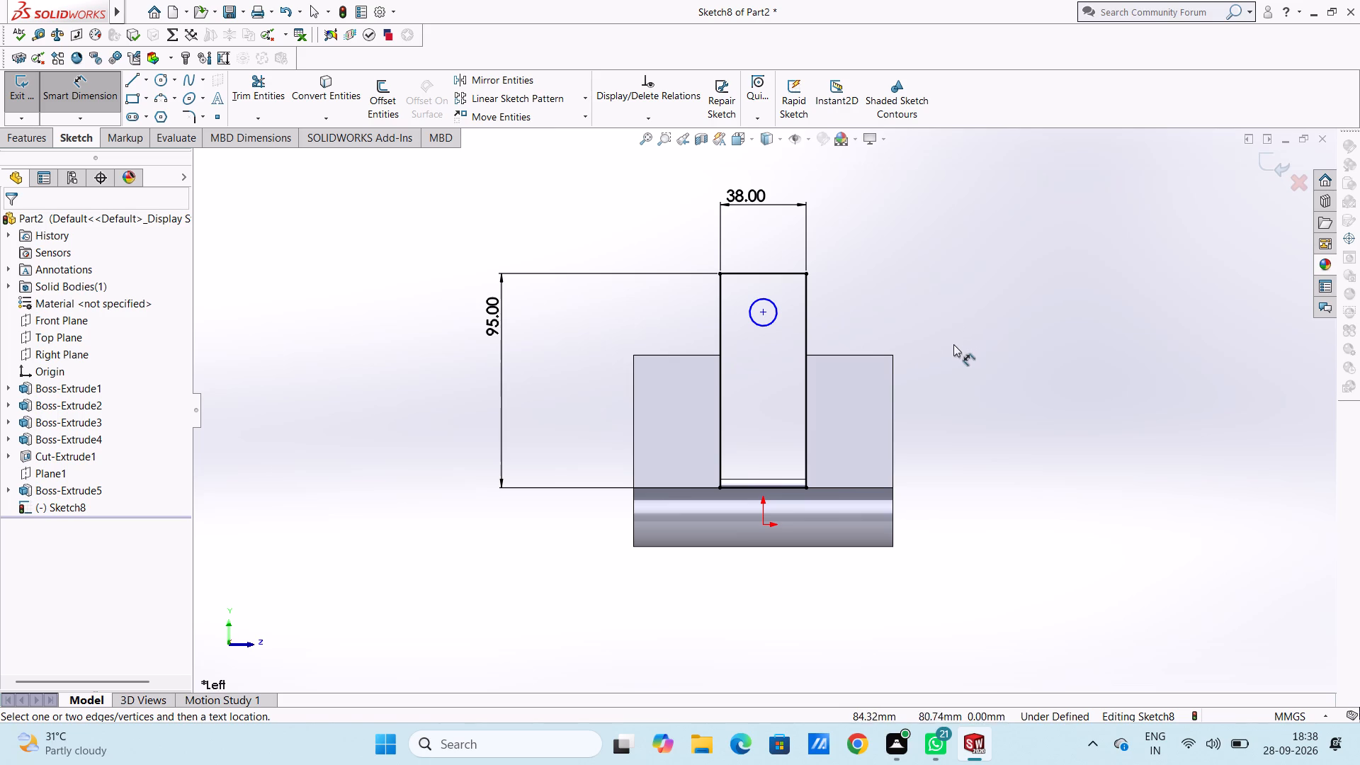
Set the vertical distance between the circle's centre and the upright plate's top edge to 0.
left_click(766, 310)
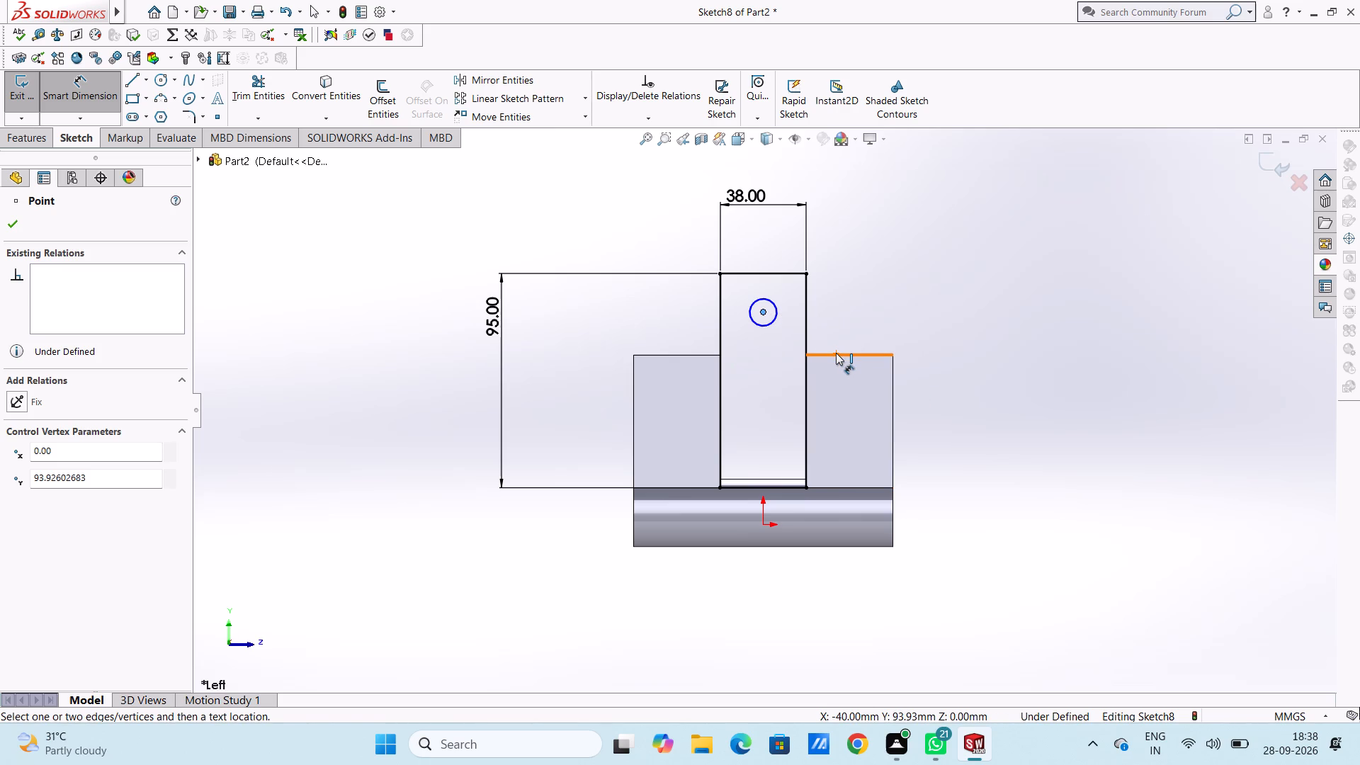
left_click(836, 353)
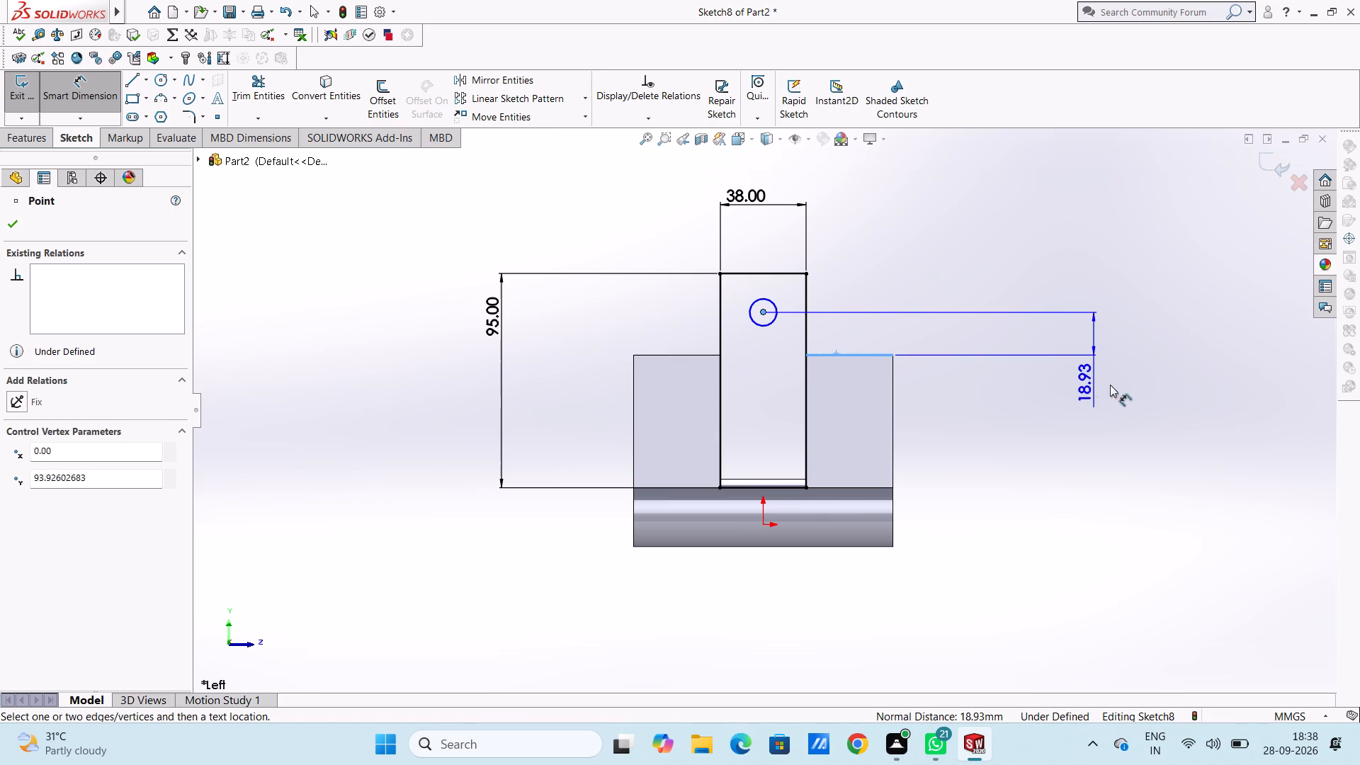
left_click(1115, 384)
key("0")
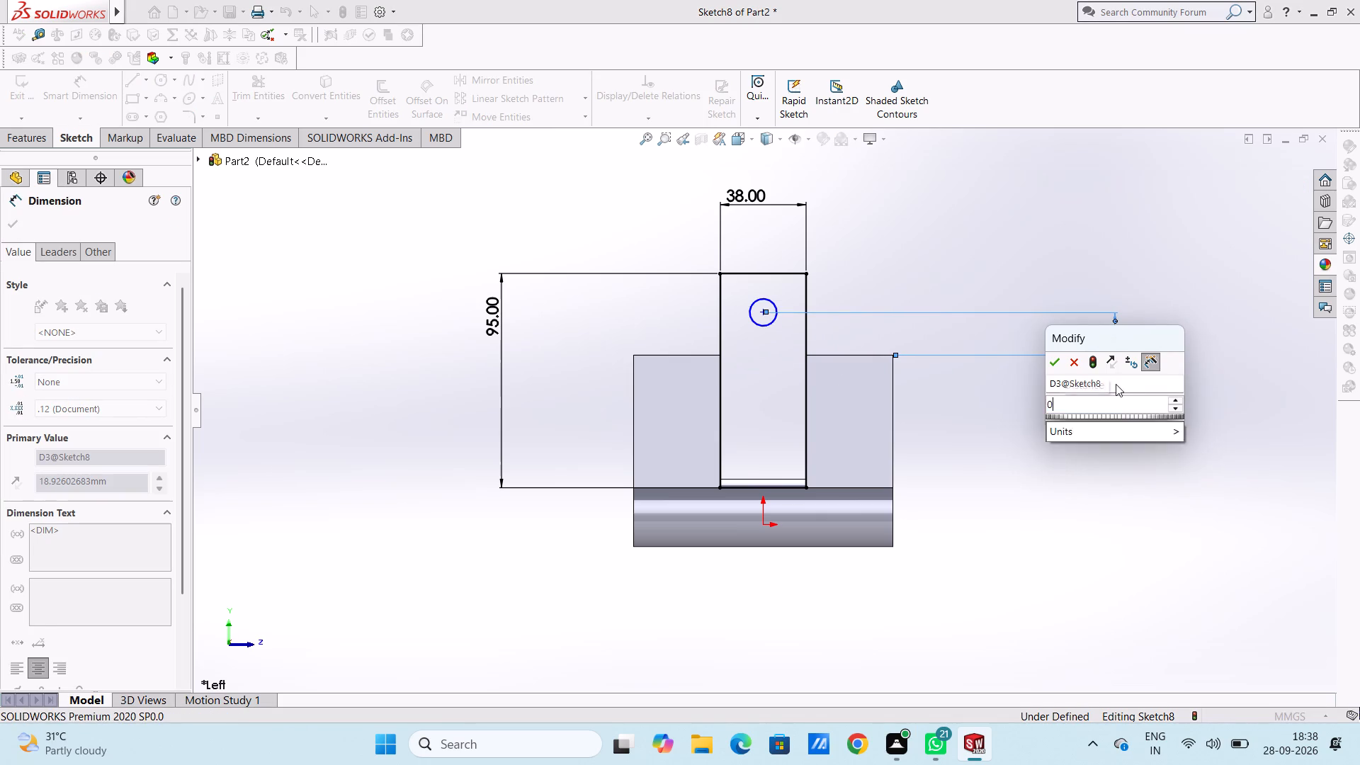
key("Return")
left_click(1055, 470)
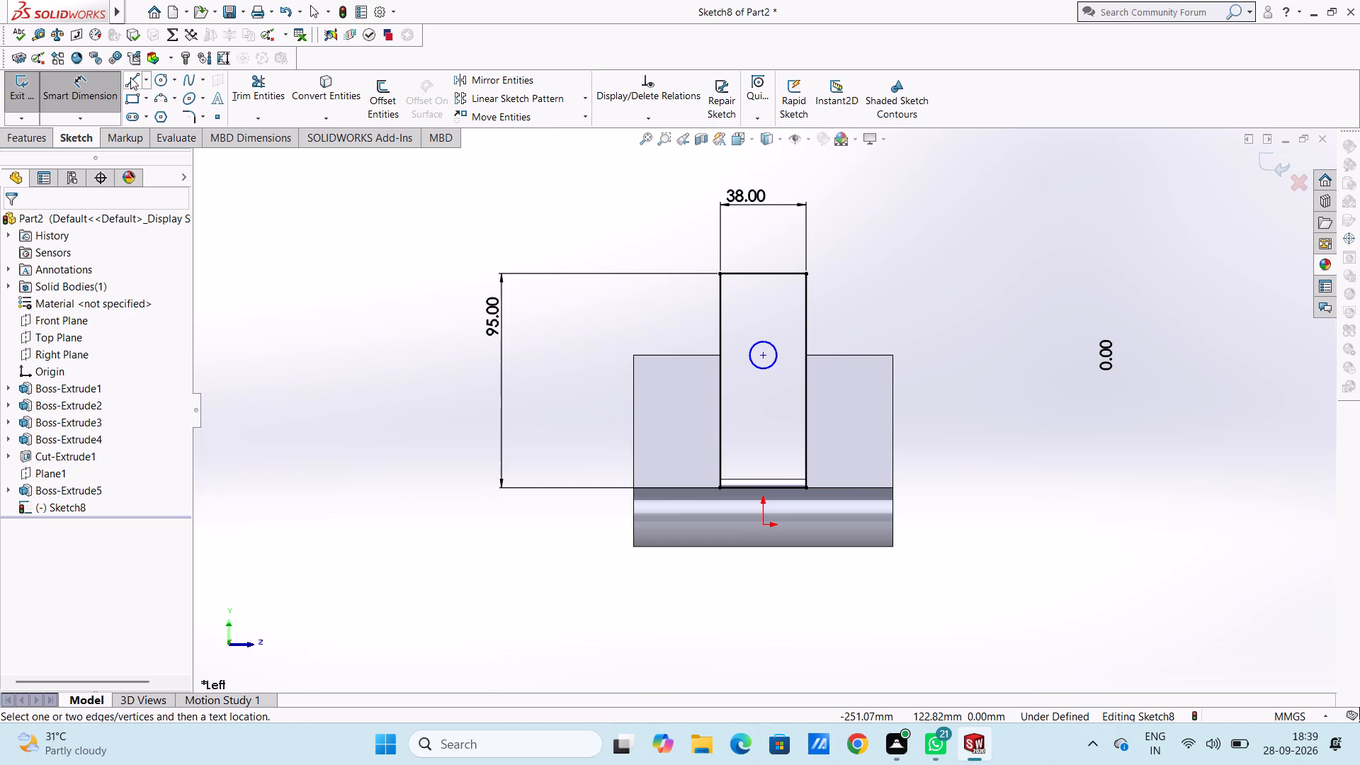
Dimension the circle's diameter at 12 mm, placing the dimension outside the part.
left_click(766, 370)
left_click(1050, 586)
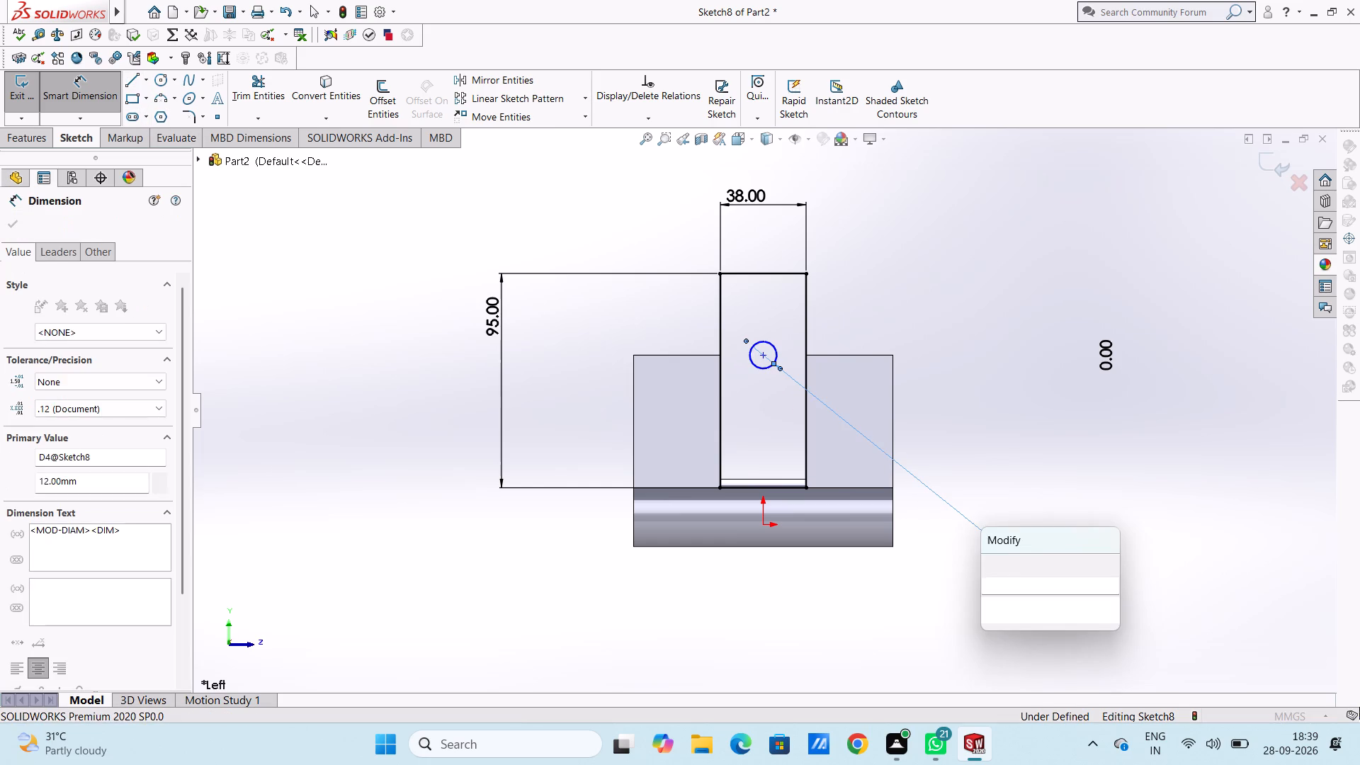
left_click(985, 557)
left_click(967, 596)
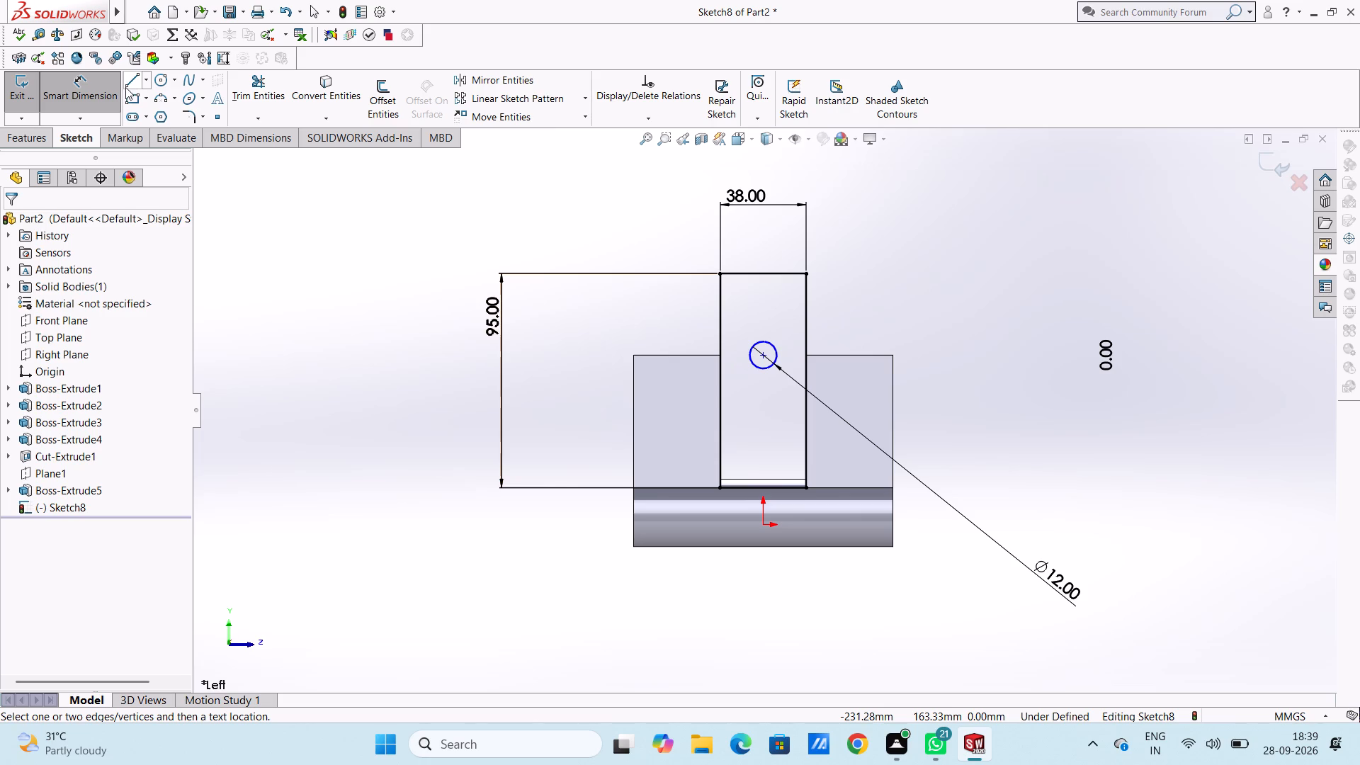
Draw a vertical line about 36 mm long from the circle's centre to the rectangle's top edge.
left_click(146, 78)
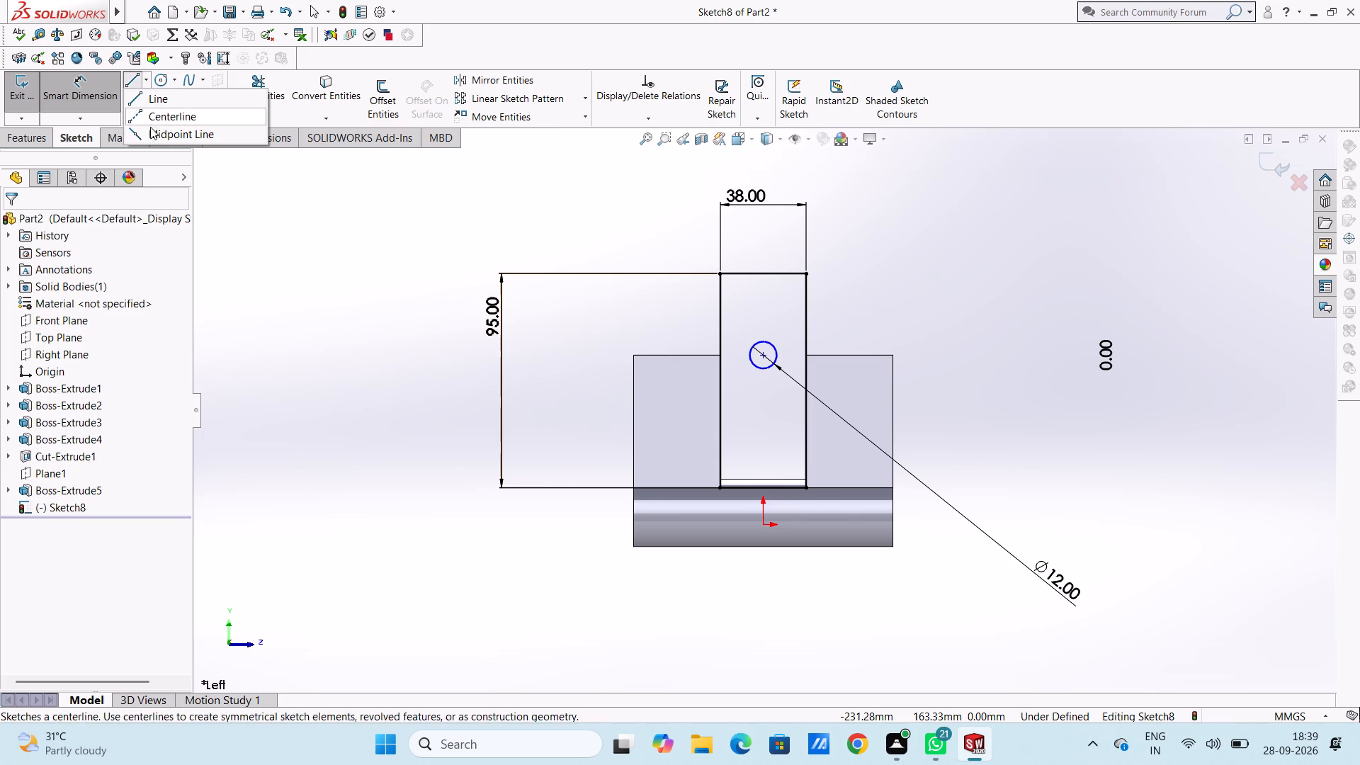
left_click(130, 83)
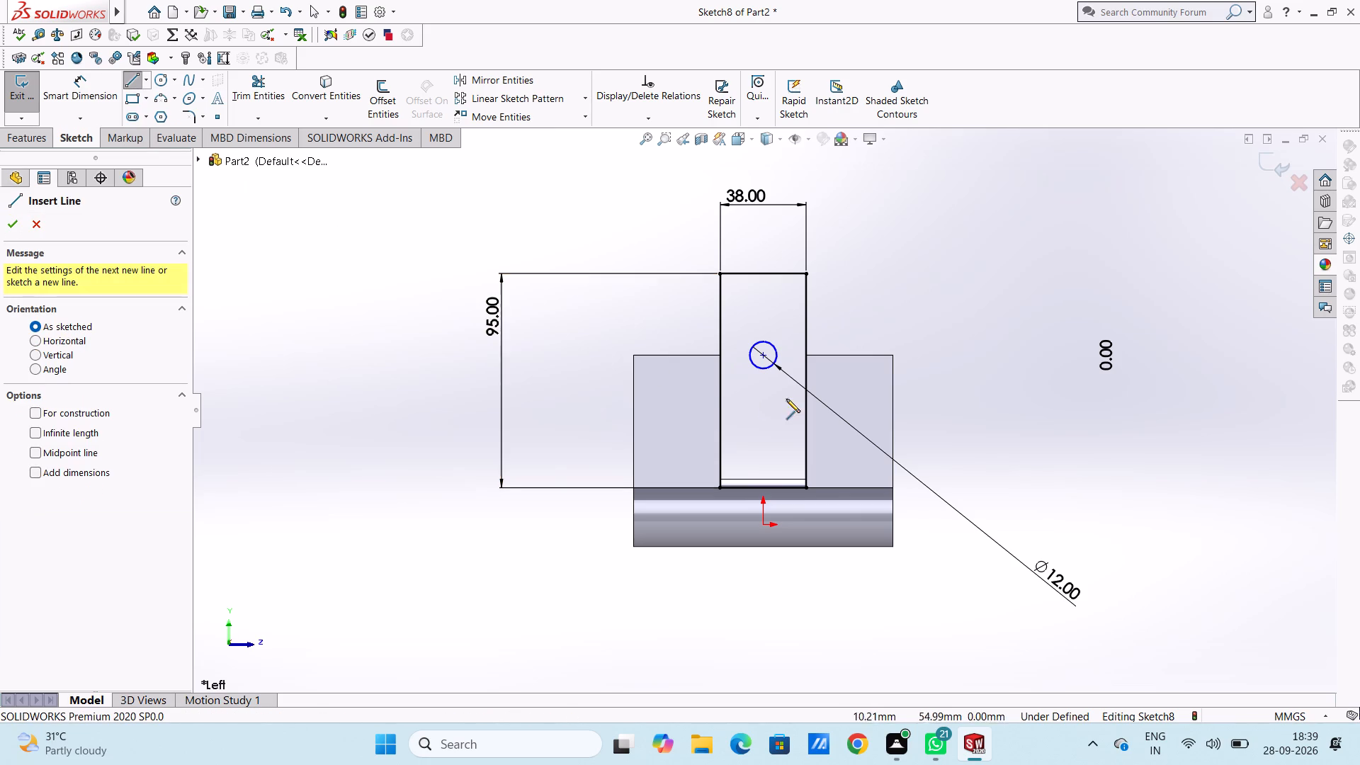
left_click(764, 357)
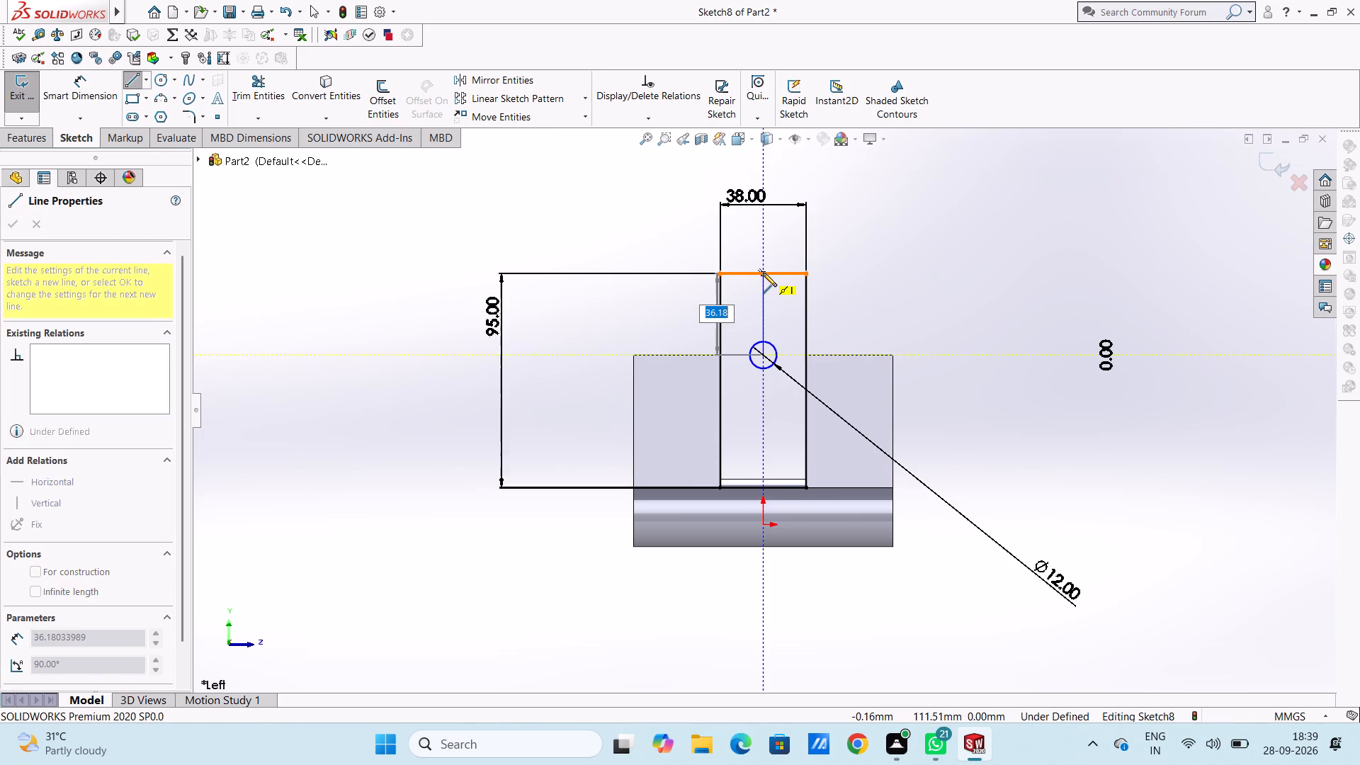
left_click(763, 273)
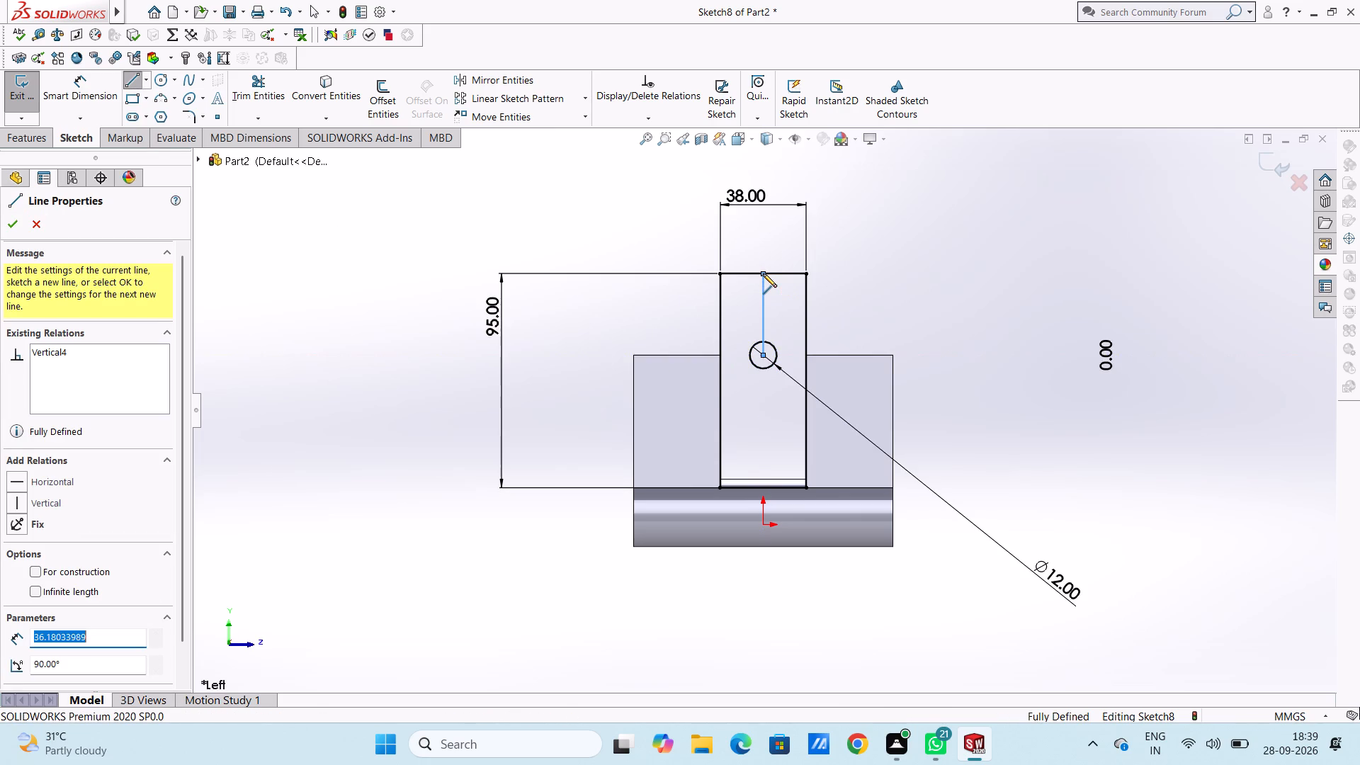
key("Escape")
key("Escape")
key("Escape")
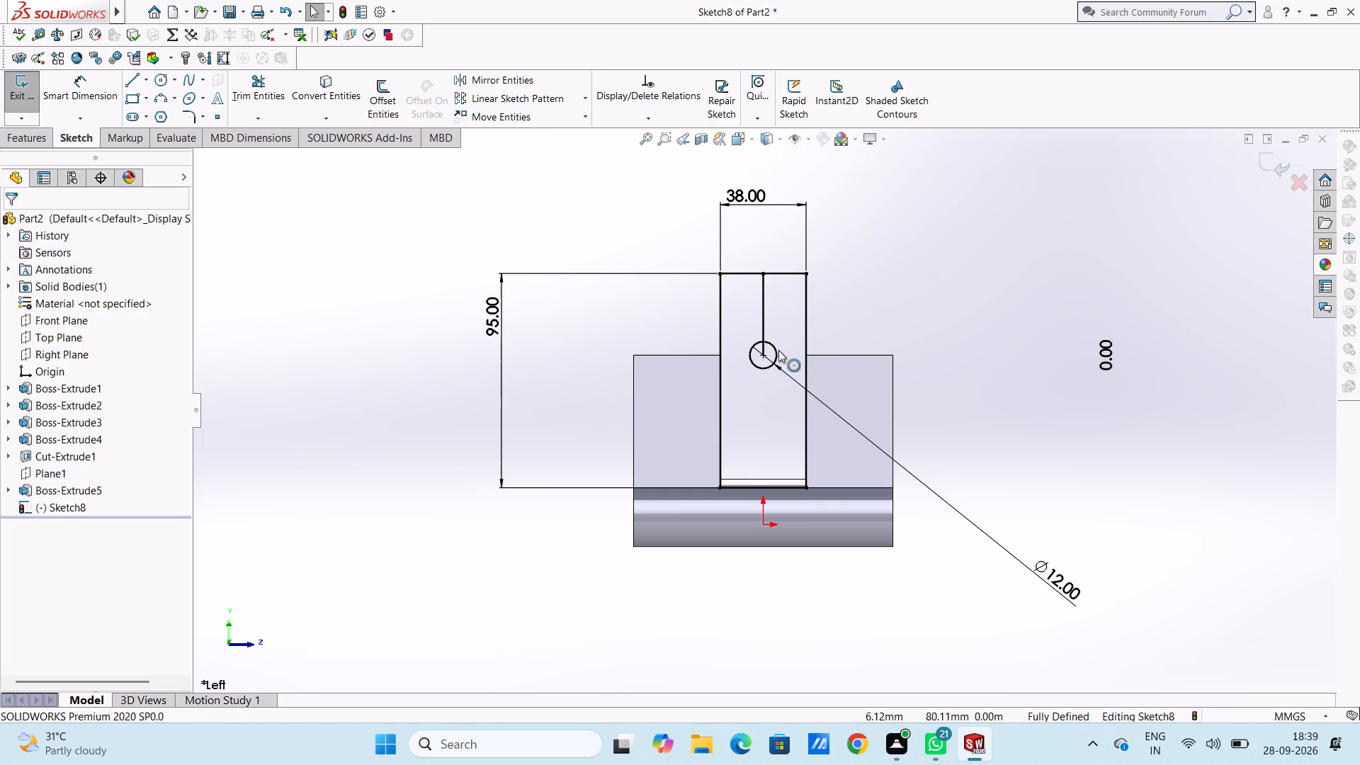
left_click(763, 308)
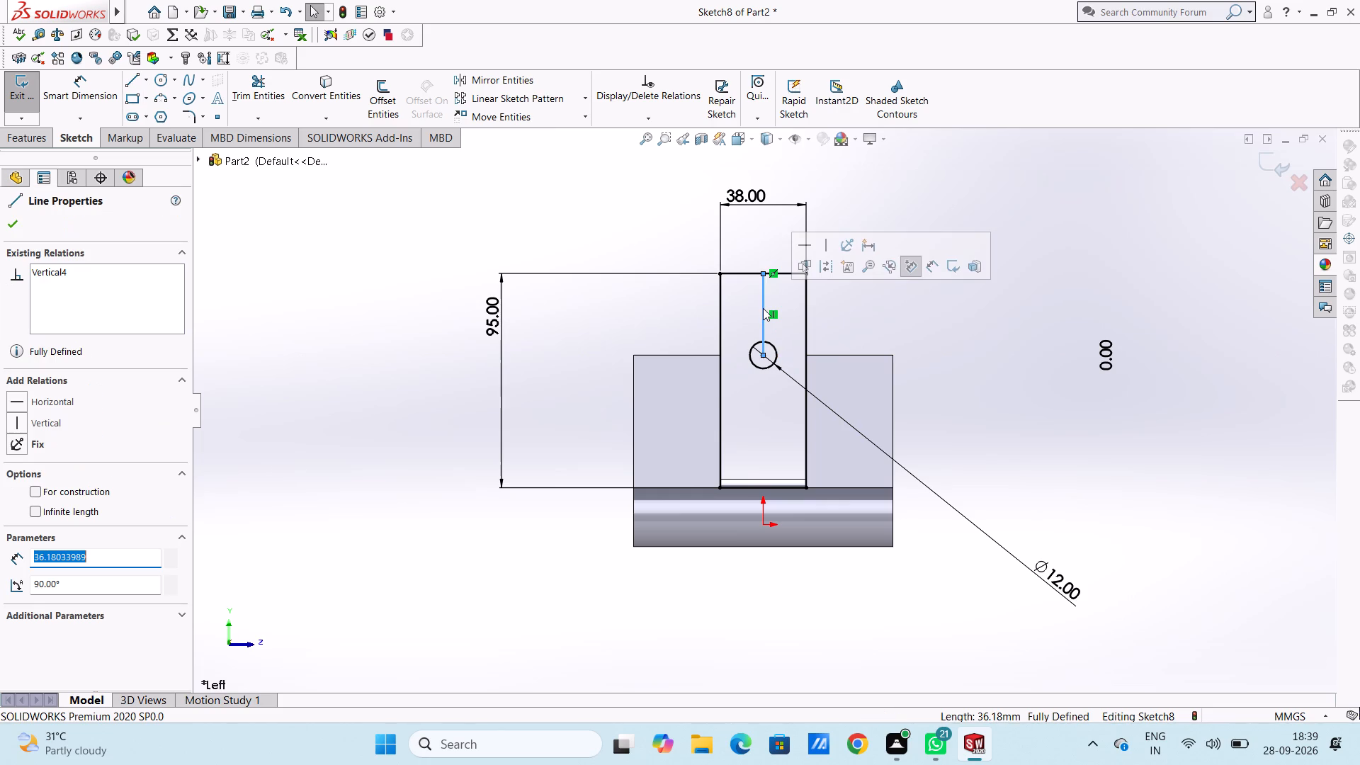
key("Escape")
key("Escape")
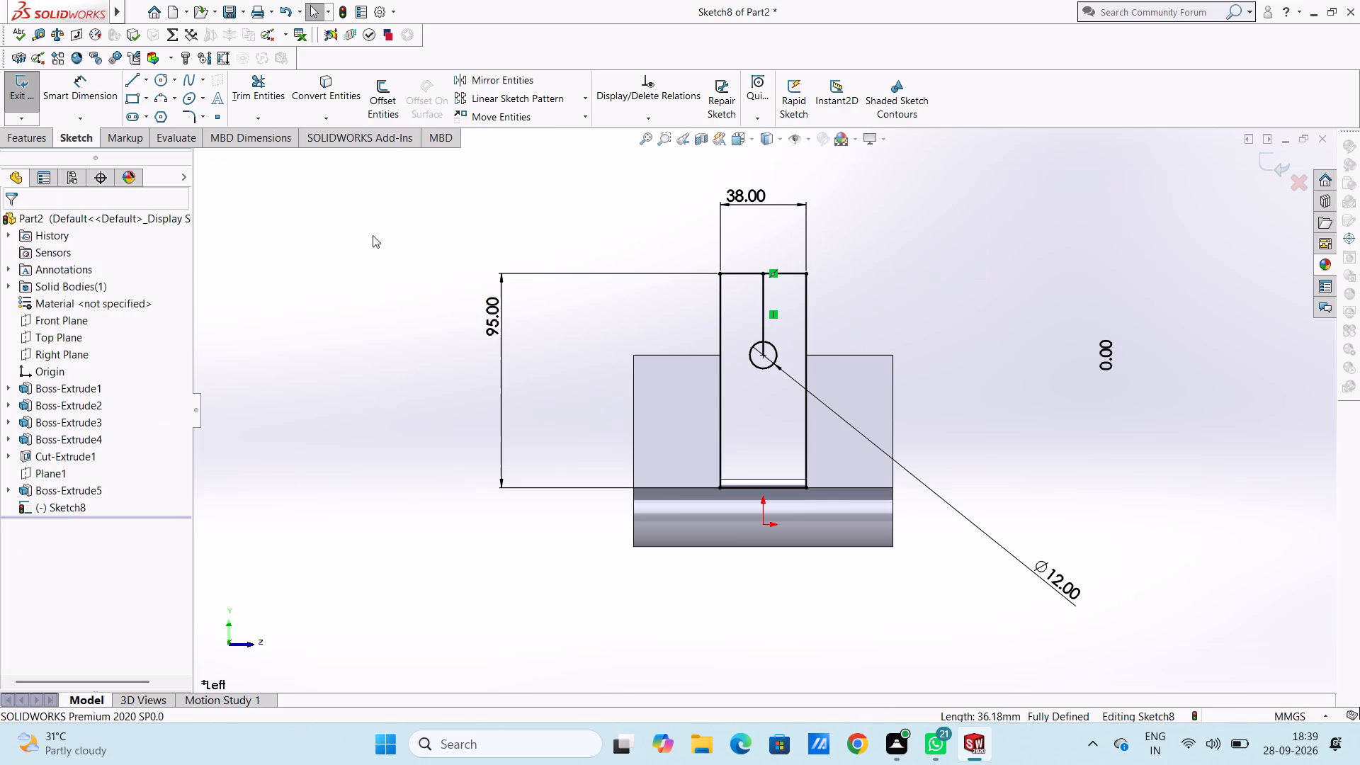
Offset the vertical line above the circle's centre by 6 mm on both sides, with dimensions added.
left_click(387, 103)
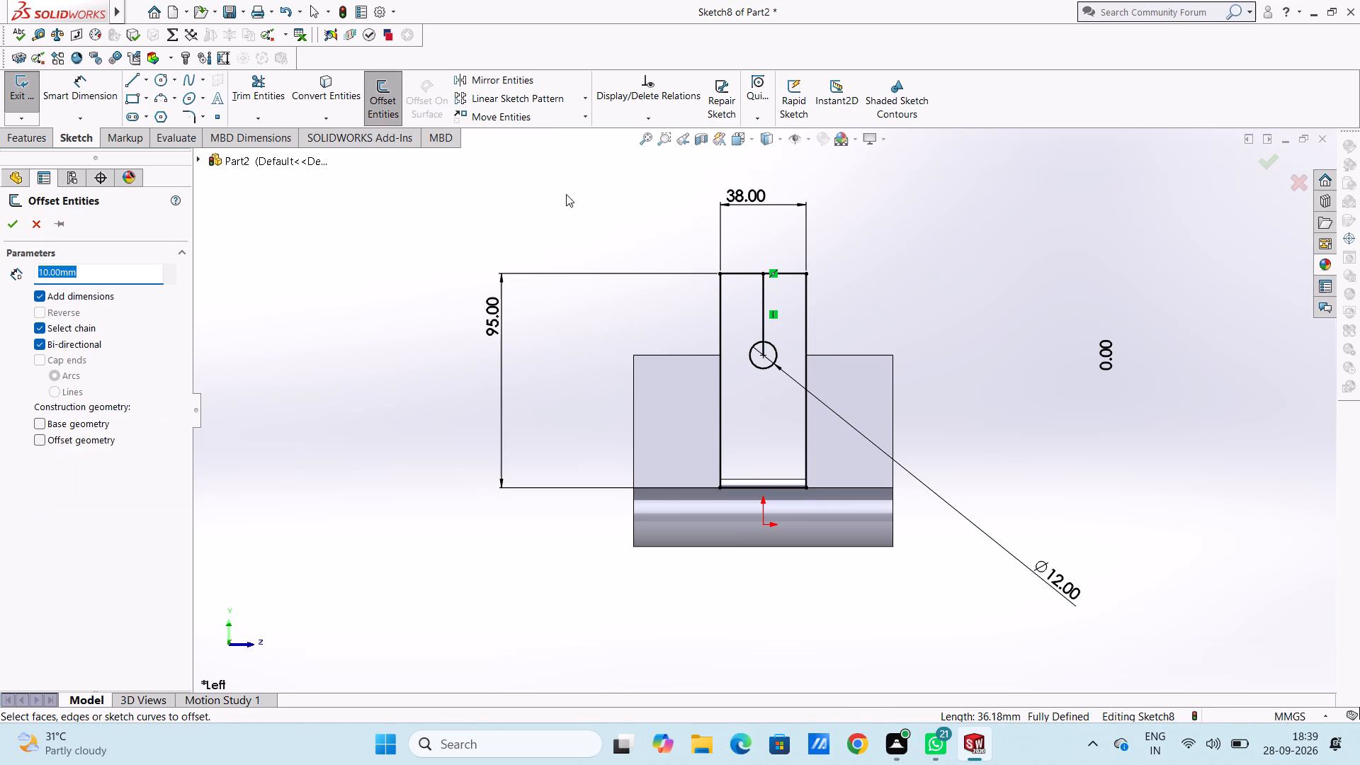
left_click(763, 315)
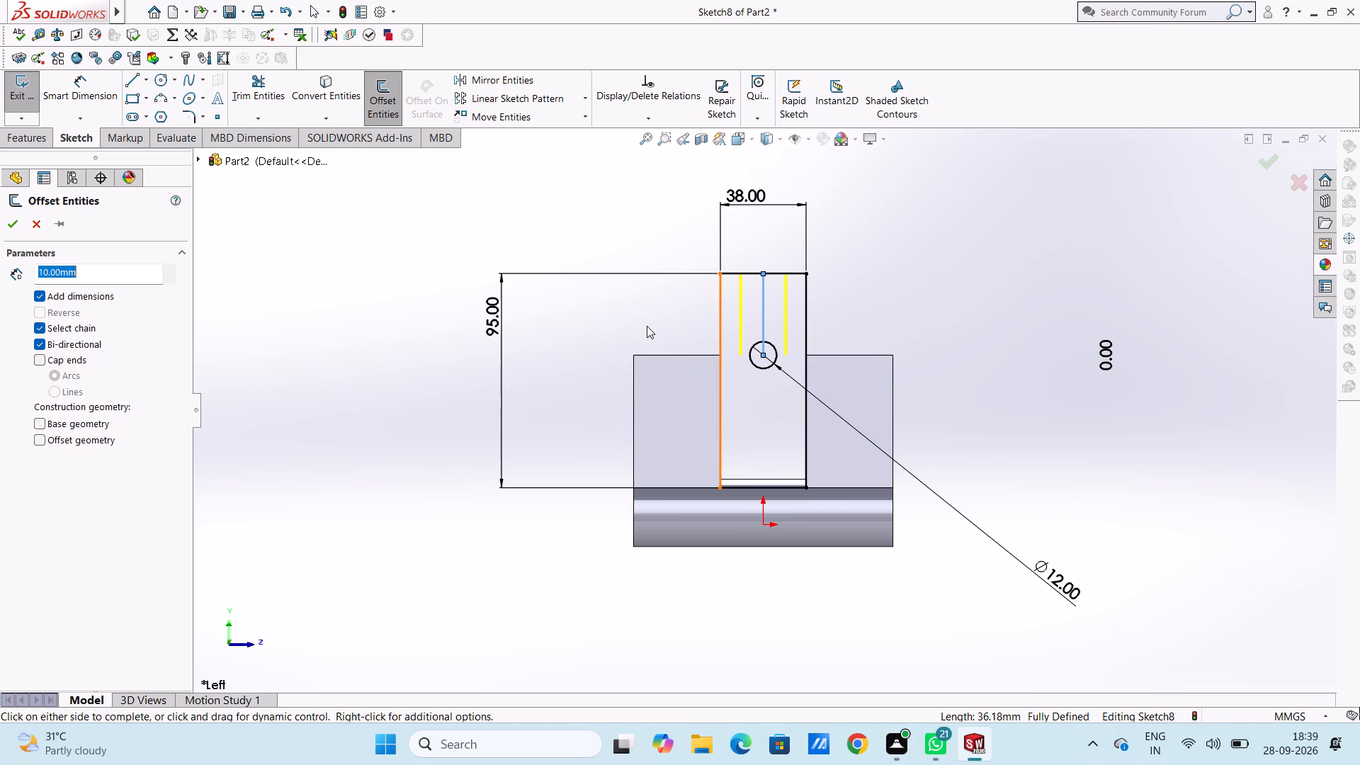
key("6")
key("Return")
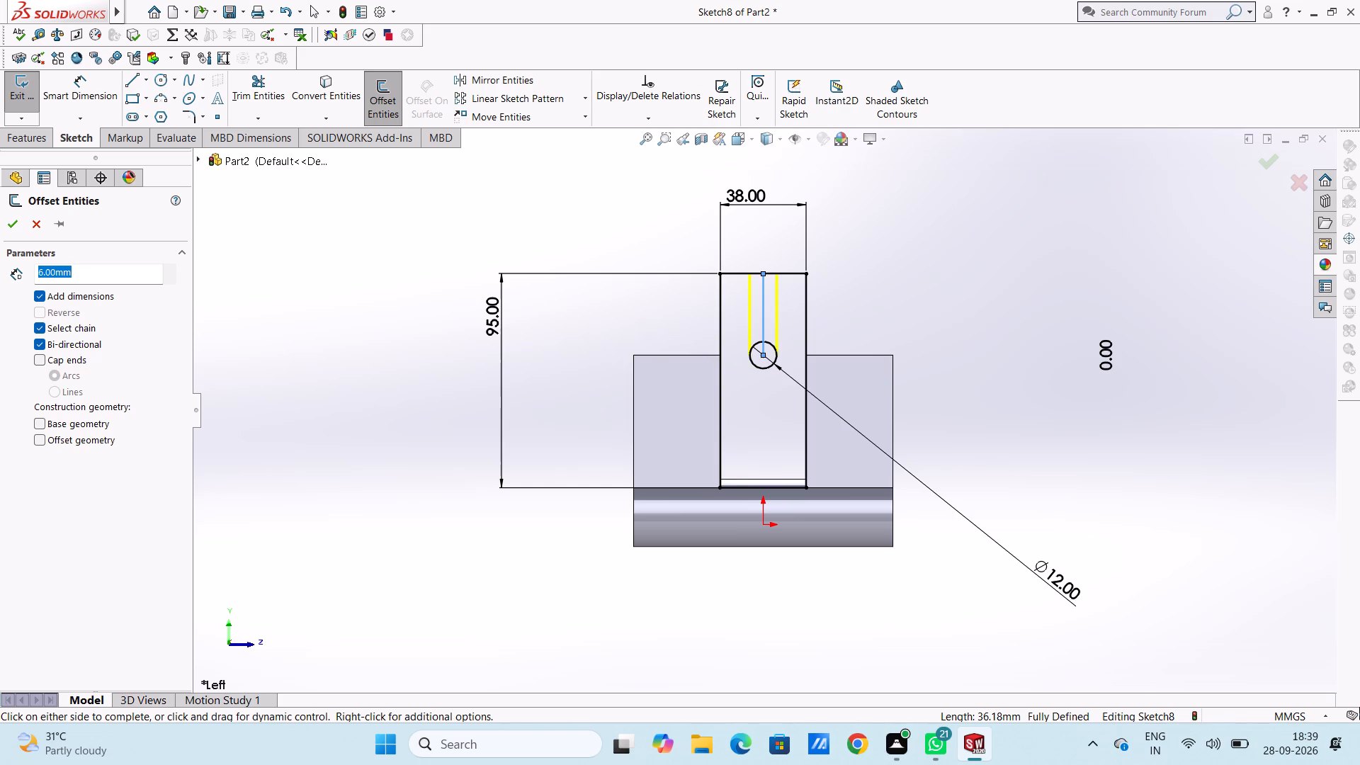
left_click(4, 223)
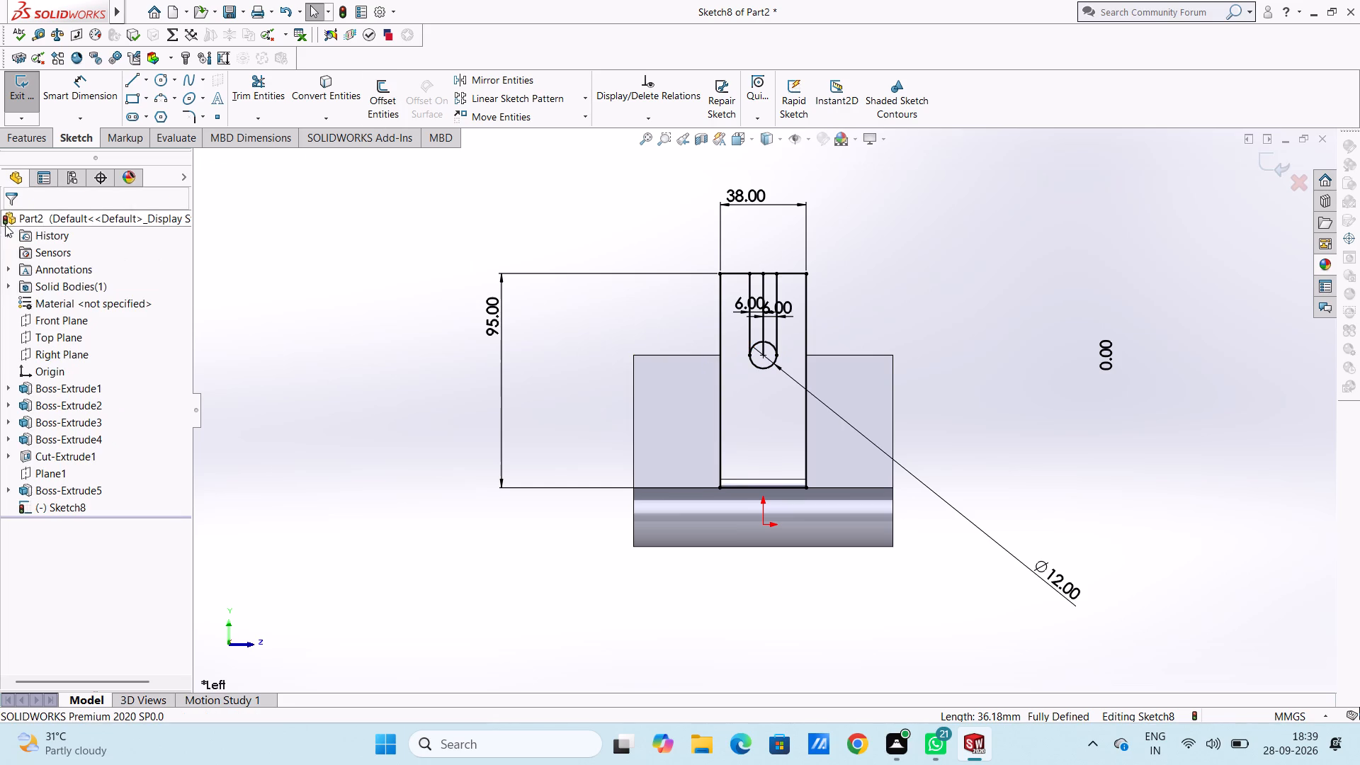
left_click(239, 308)
Trim the top edge between the offset lines, the central line and the circle's upper half to form an open U-shaped slot.
left_click(251, 92)
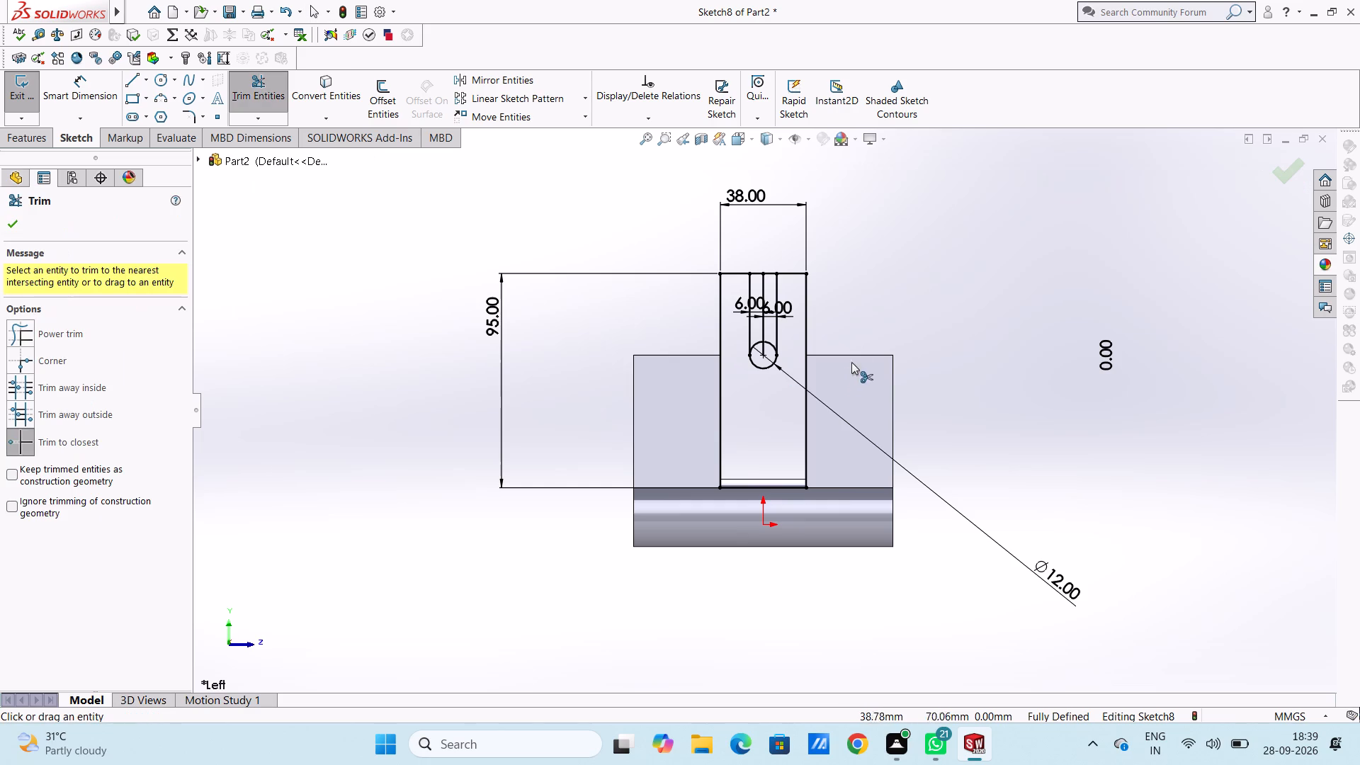
scroll(799, 293, "down", 4)
left_click(705, 284)
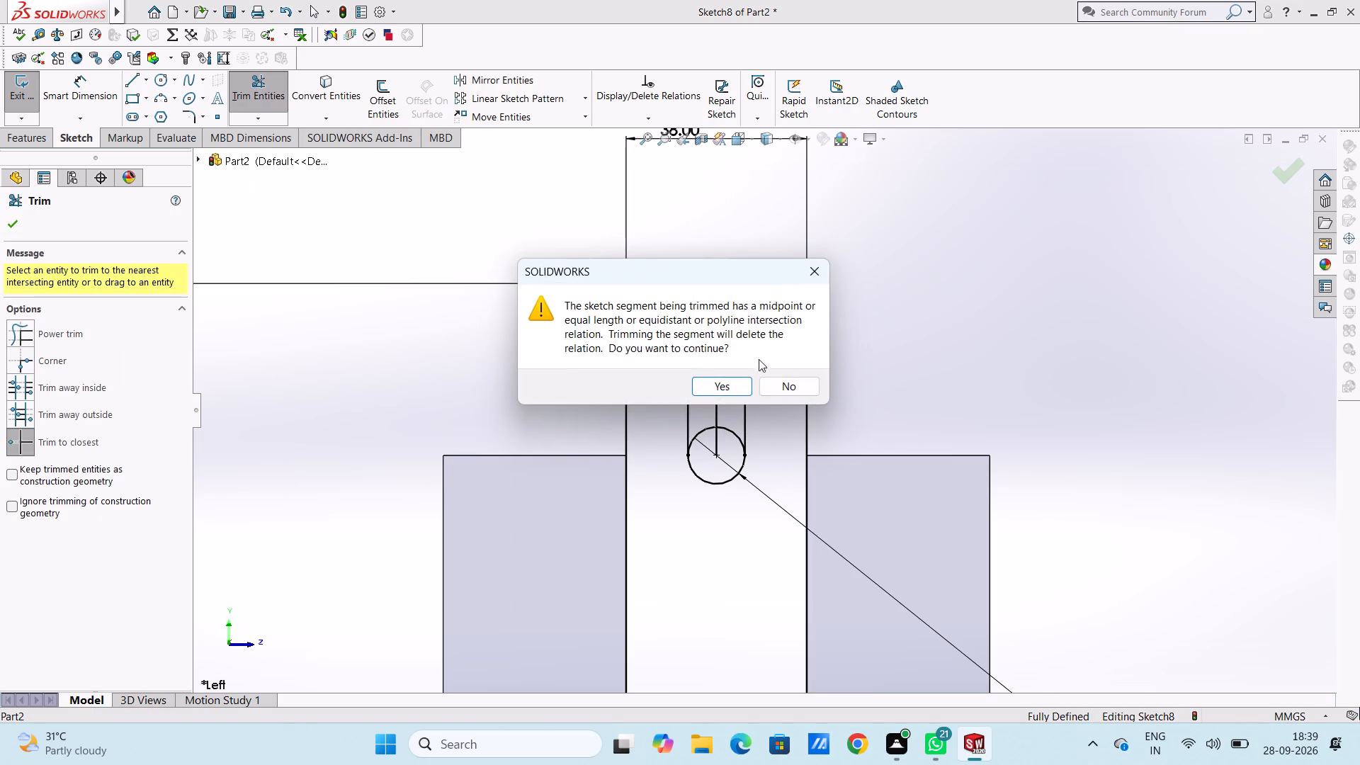
left_click(742, 388)
left_click(722, 286)
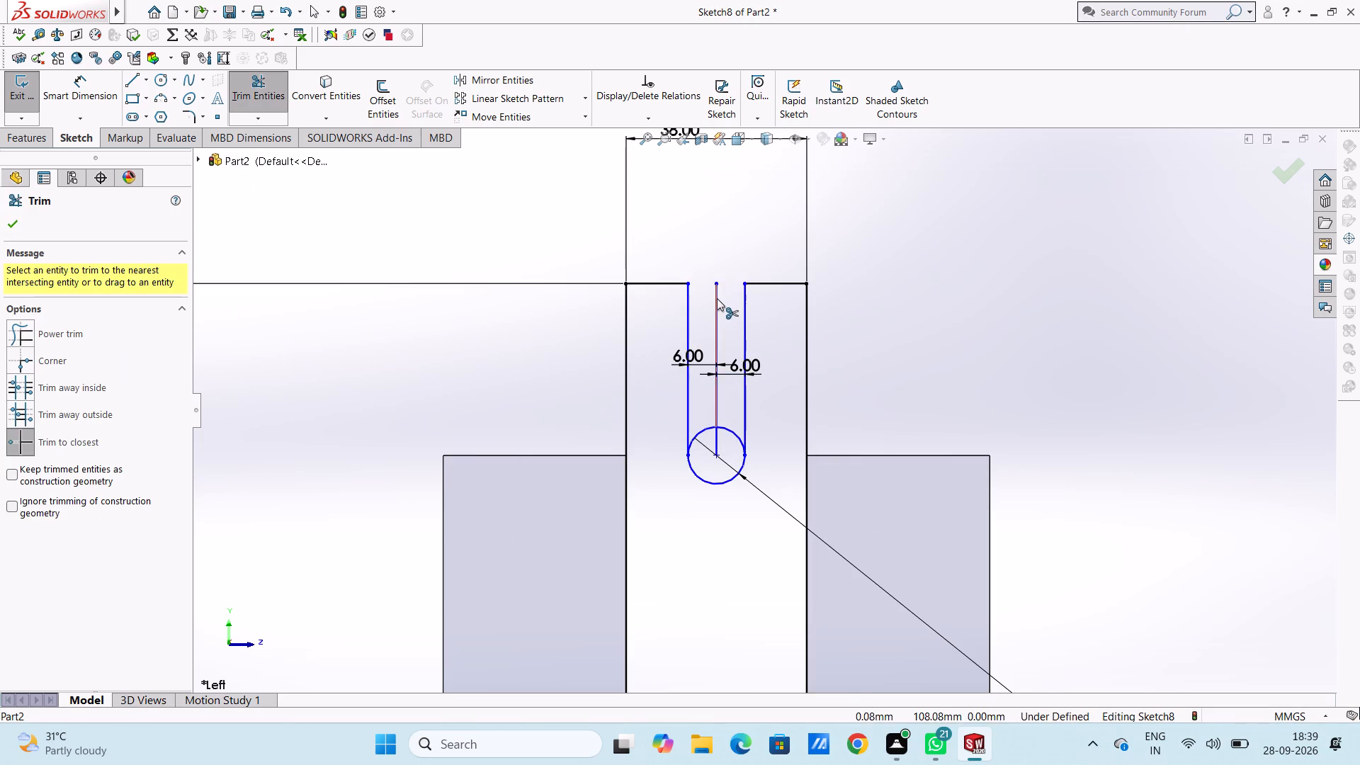
left_click(717, 298)
left_click(722, 432)
left_click(710, 428)
double_click(713, 432)
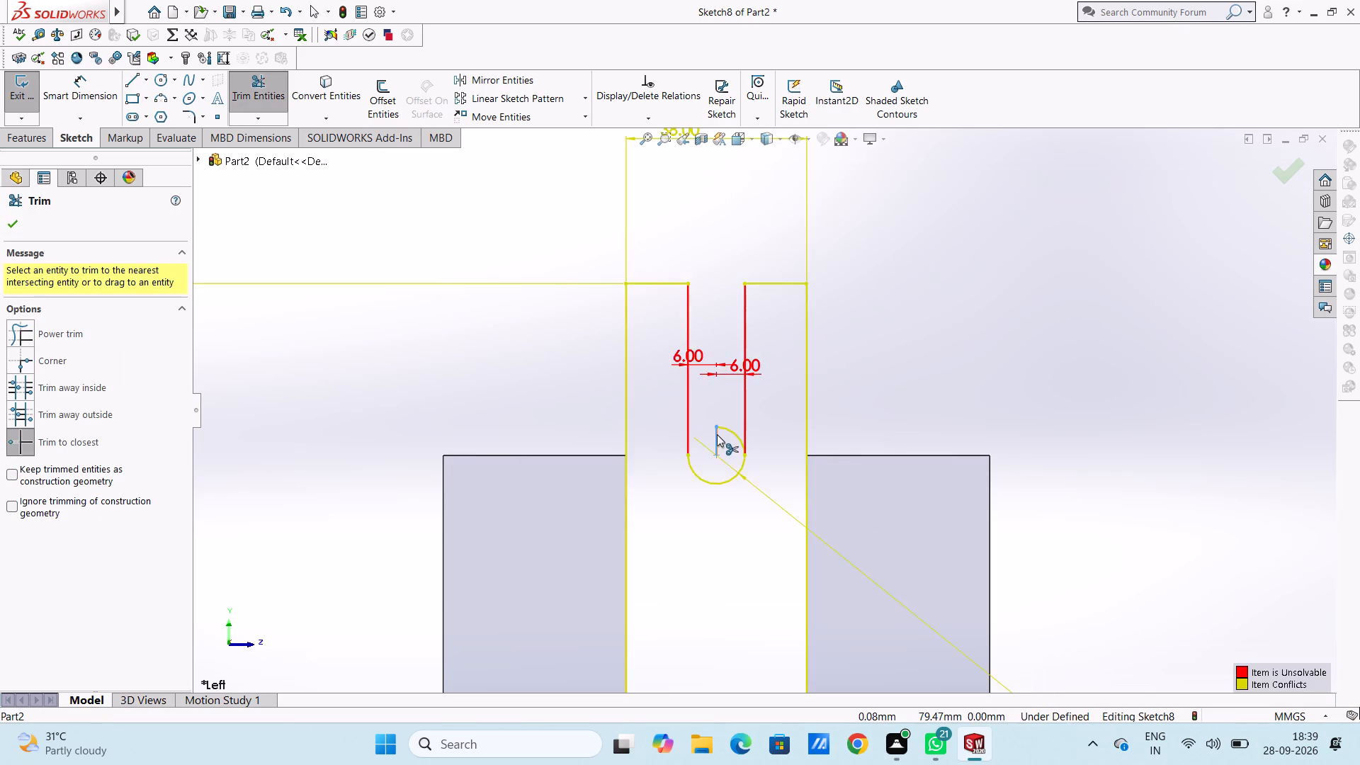
left_click(722, 428)
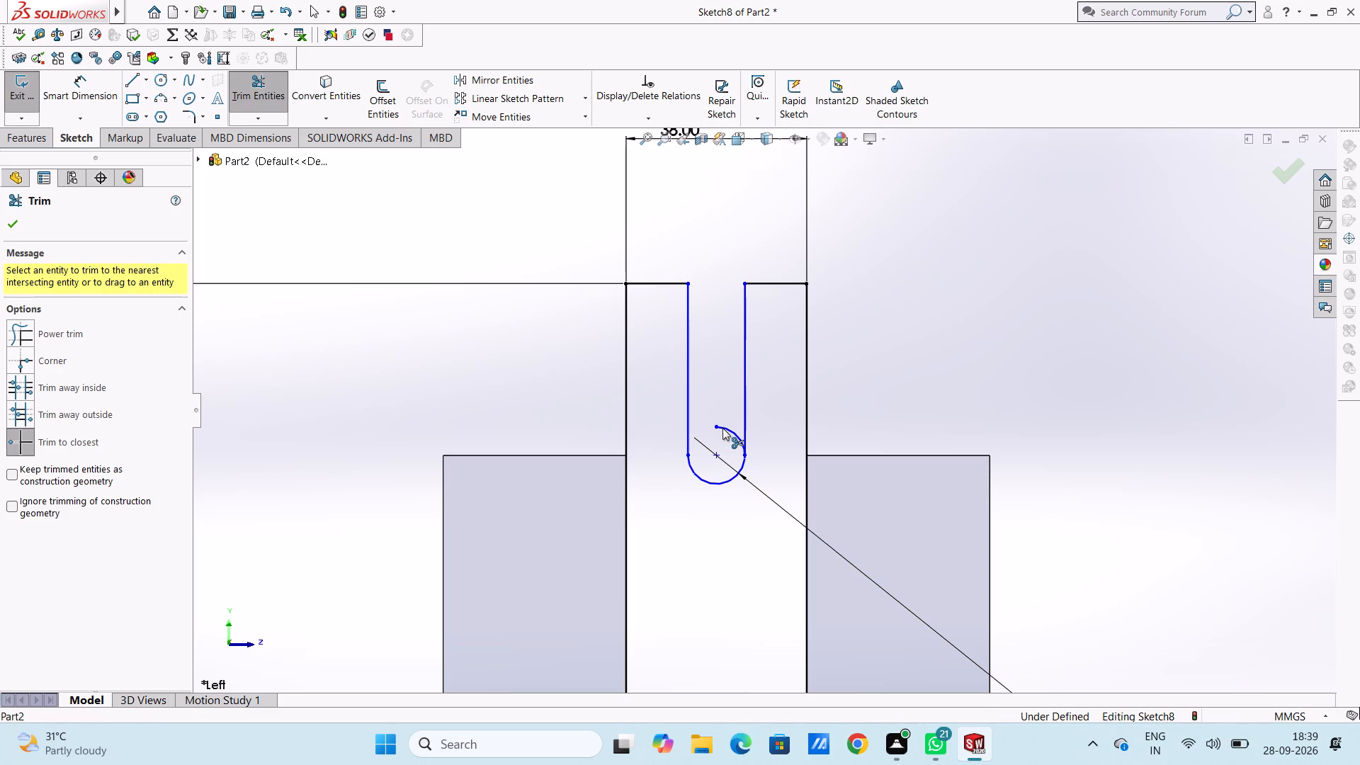
key("Escape")
Dimension the slot's two straight sides at 36.18 mm each, placing the dimensions on opposite sides of the part.
scroll(722, 428, "up", 5)
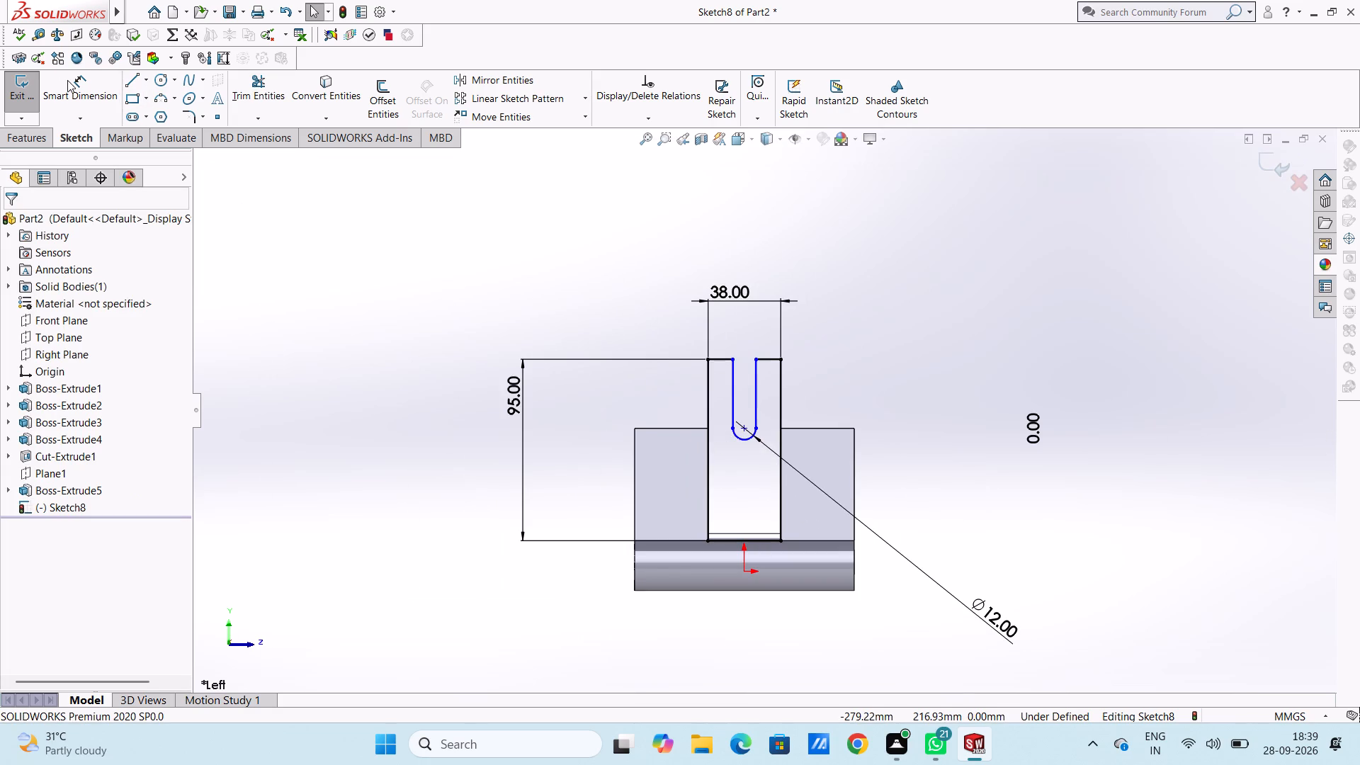
left_click(67, 80)
left_click(733, 395)
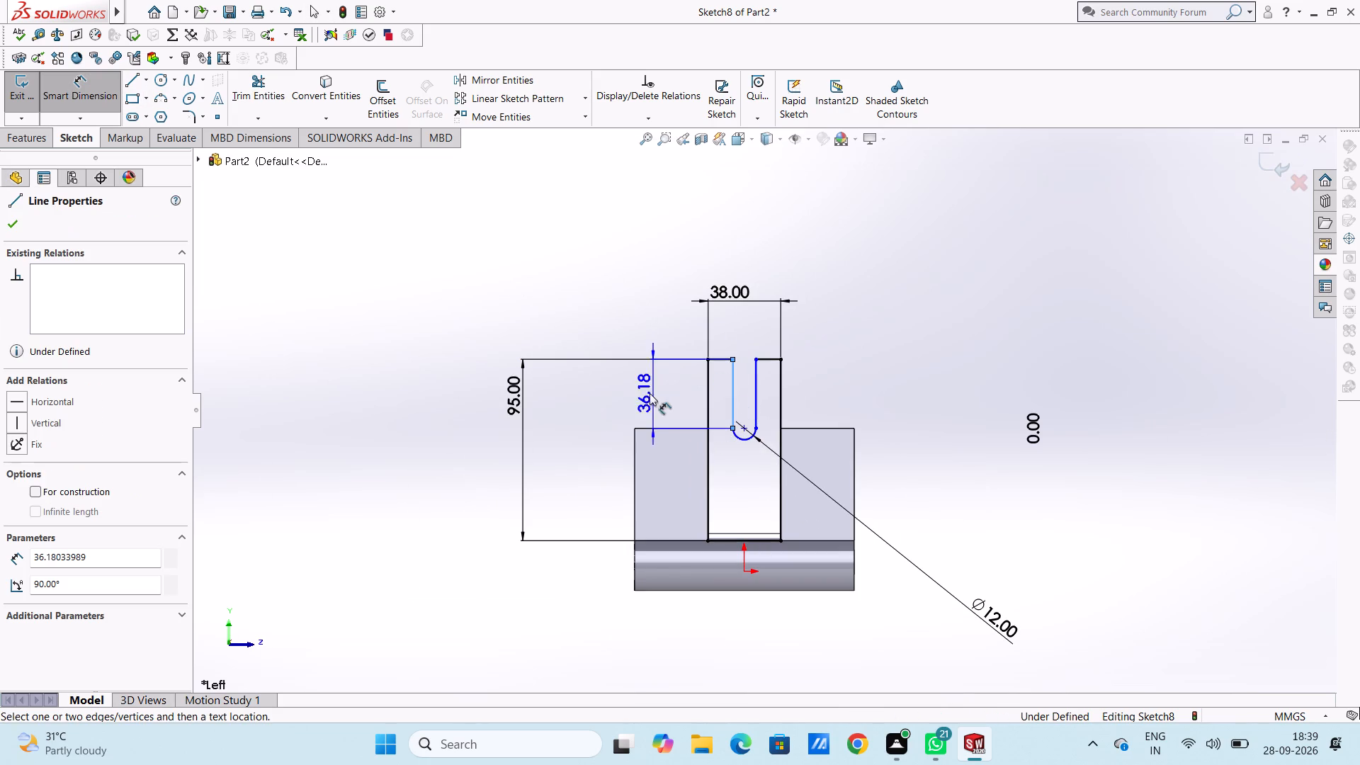
left_click(408, 395)
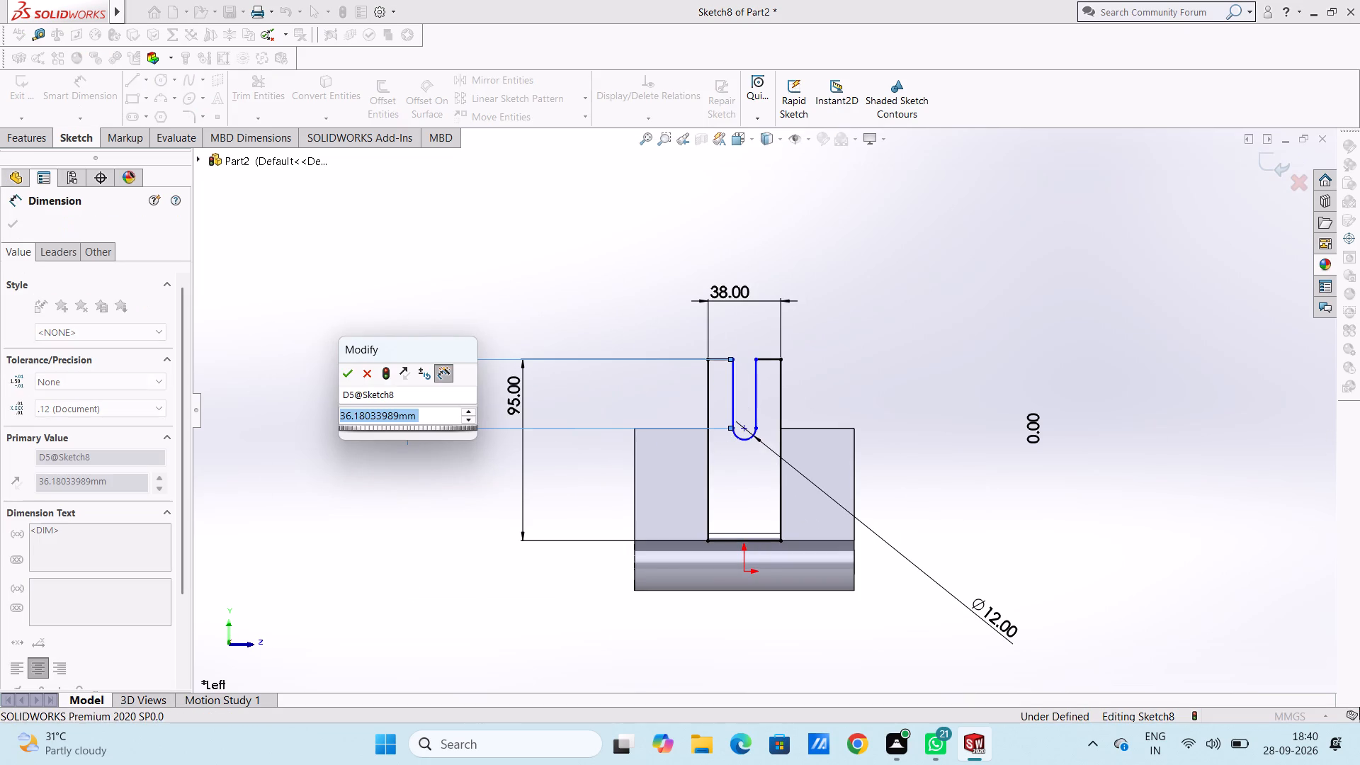
left_click(354, 377)
left_click(351, 329)
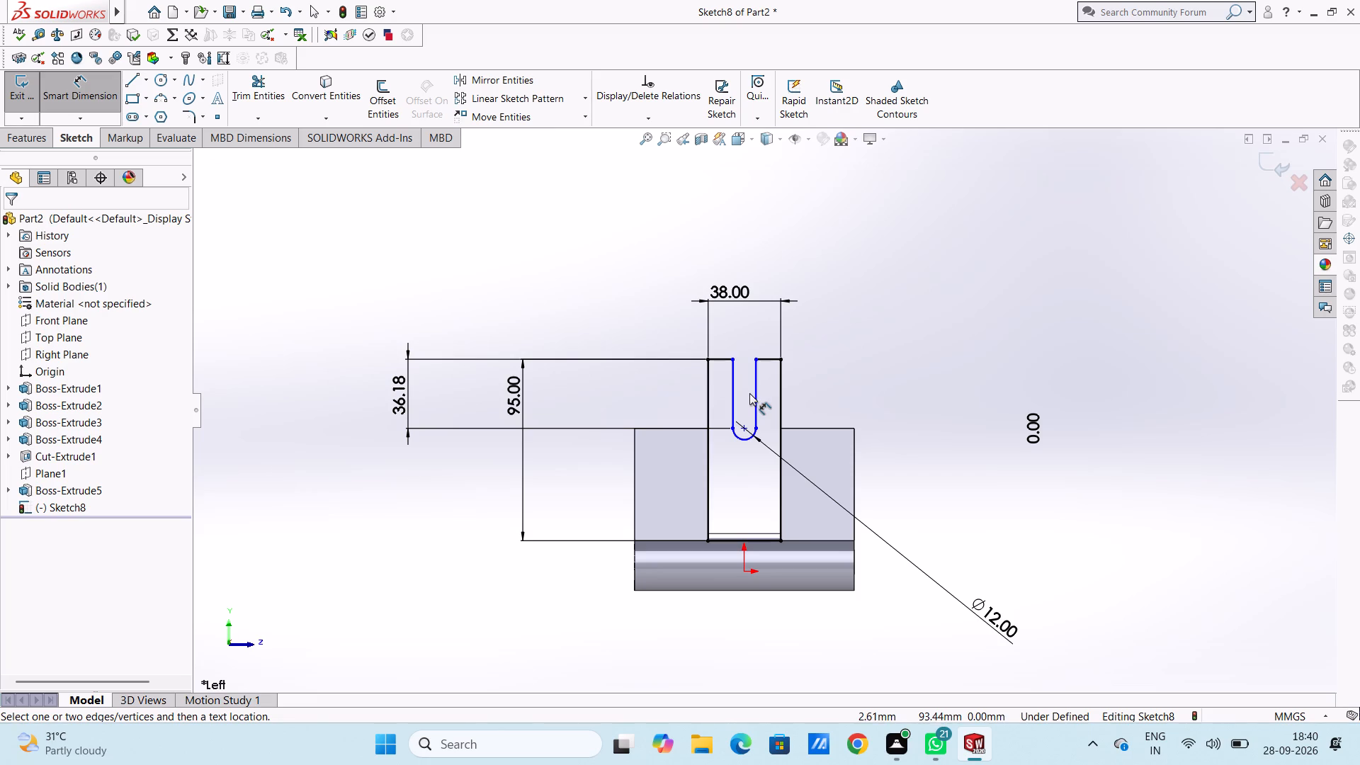
left_click(754, 395)
left_click(1116, 429)
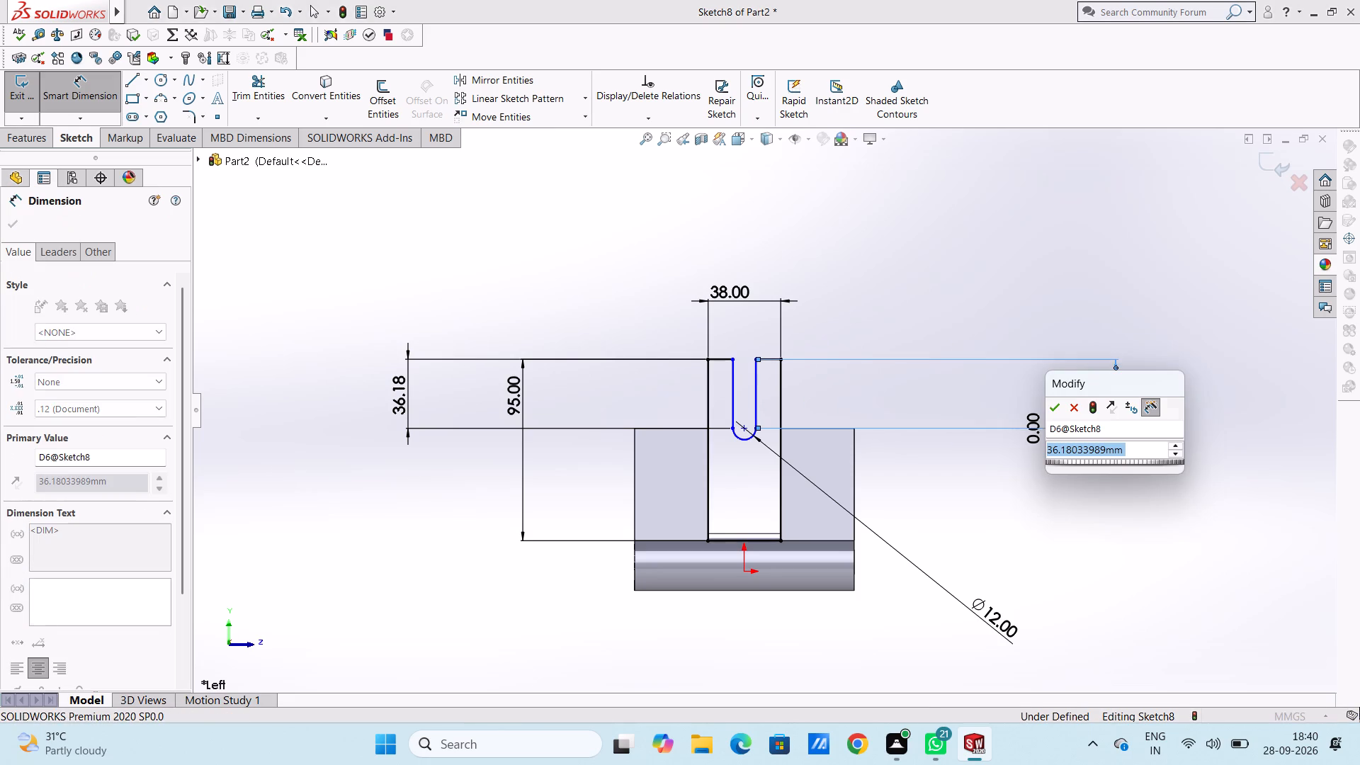
left_click(1043, 406)
left_click(1053, 412)
left_click(973, 406)
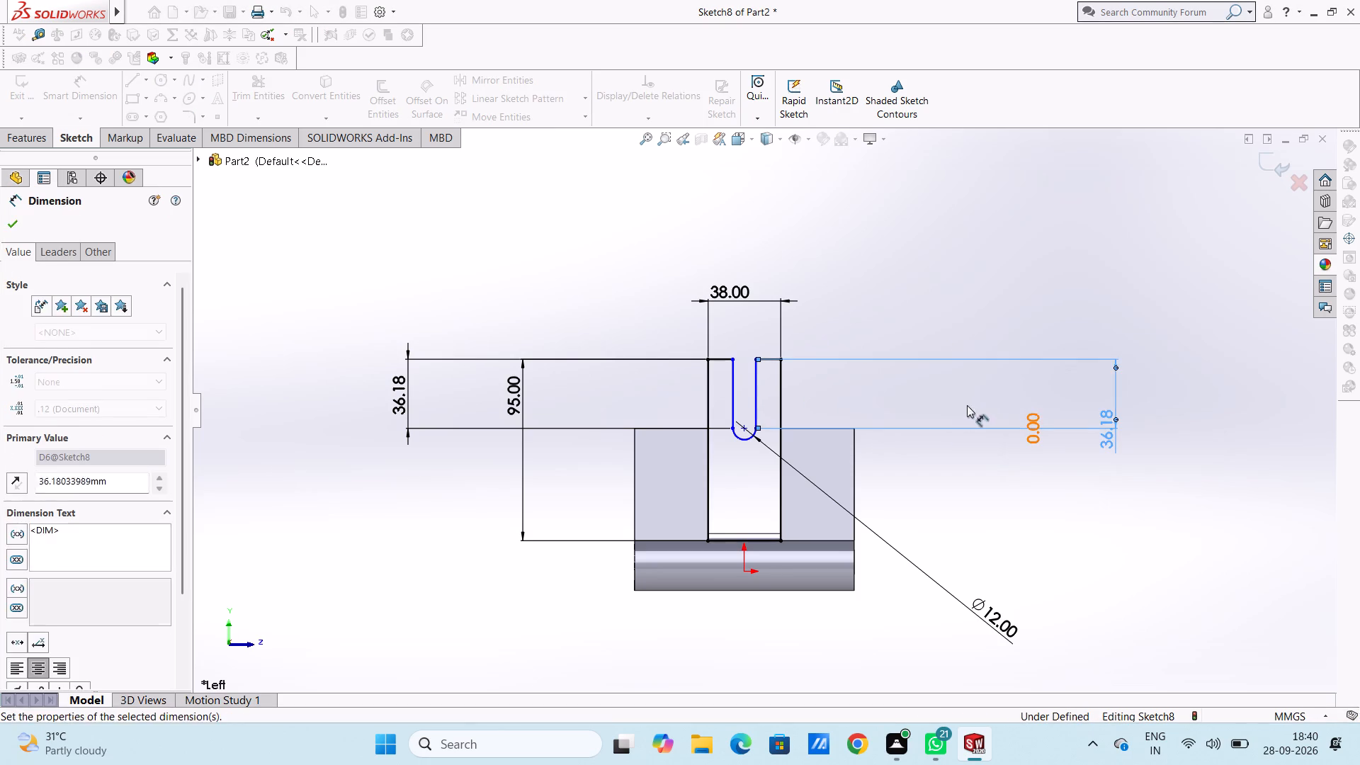
Dimension the short top edge between the slot and the profile's +Z side at 13 mm.
left_click(765, 360)
left_click(764, 240)
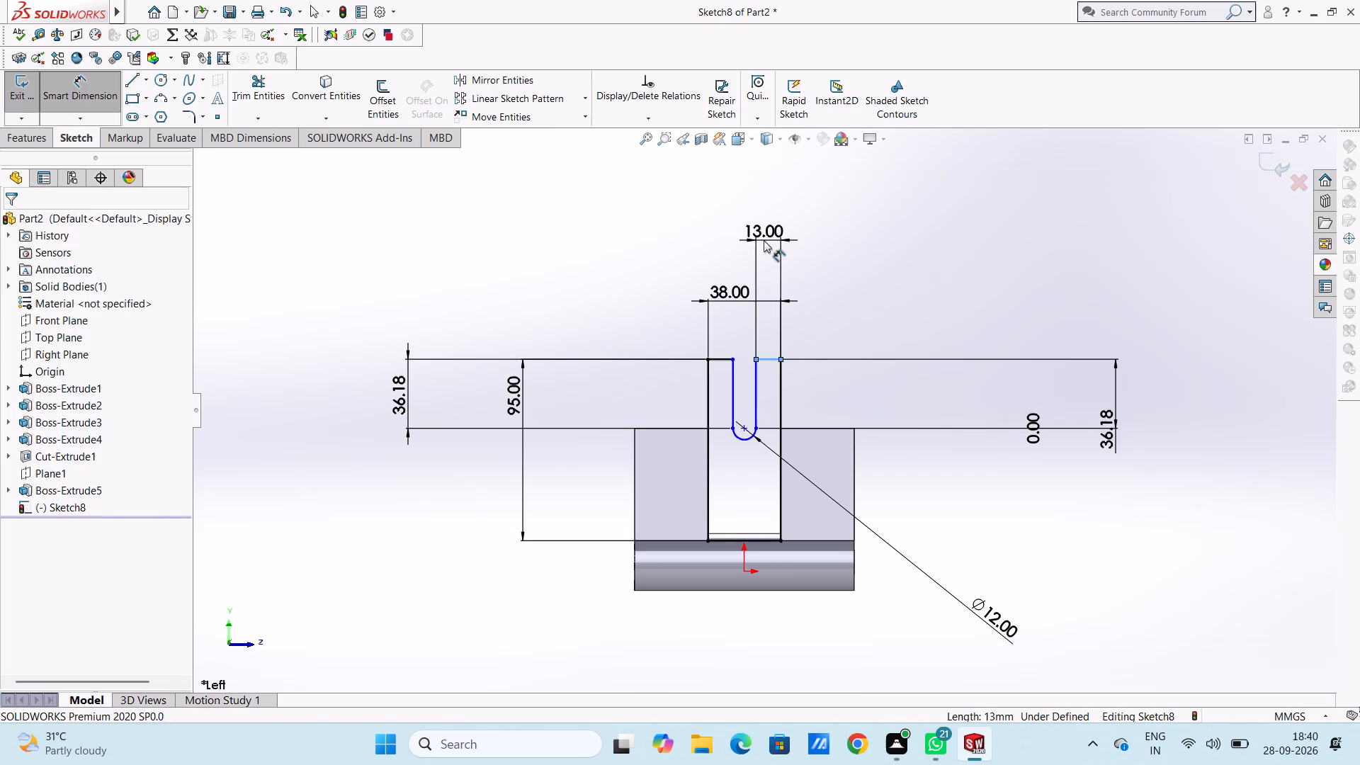
left_click(707, 227)
left_click(671, 245)
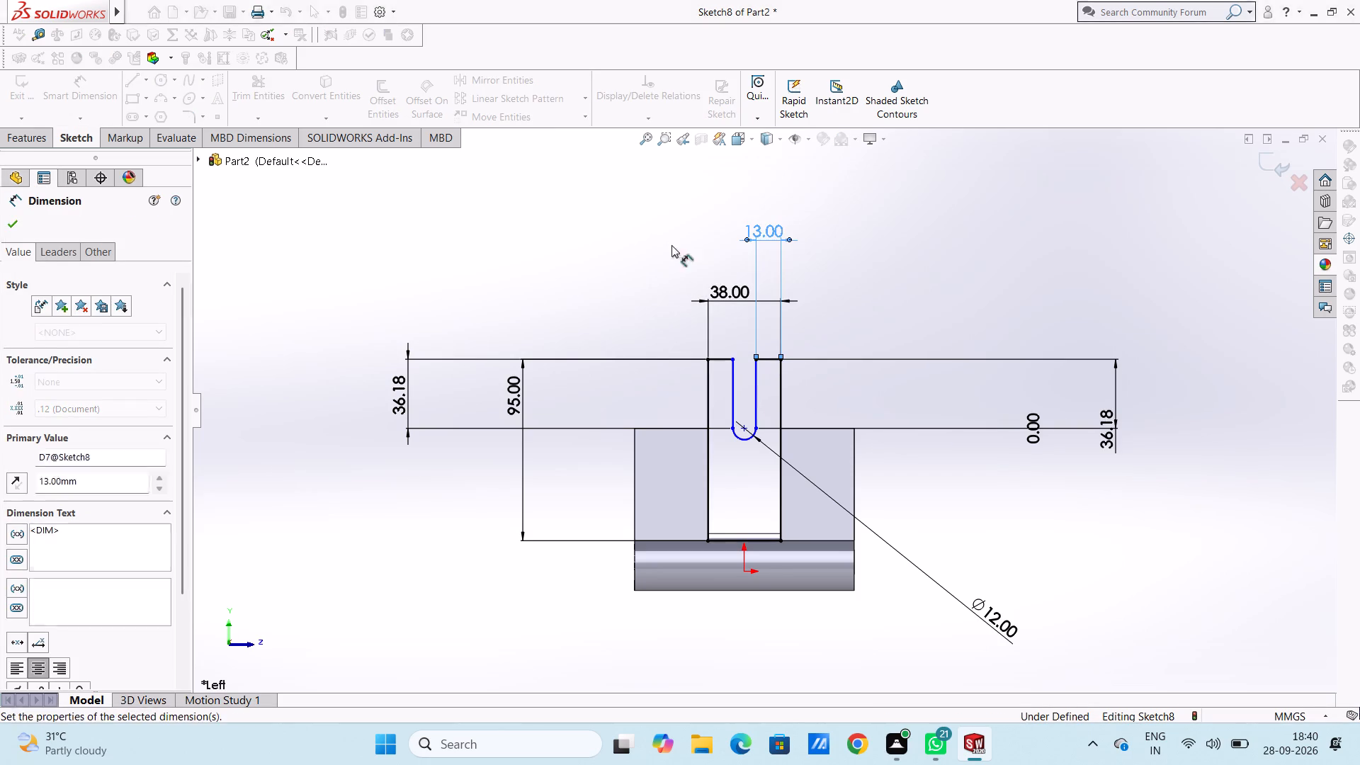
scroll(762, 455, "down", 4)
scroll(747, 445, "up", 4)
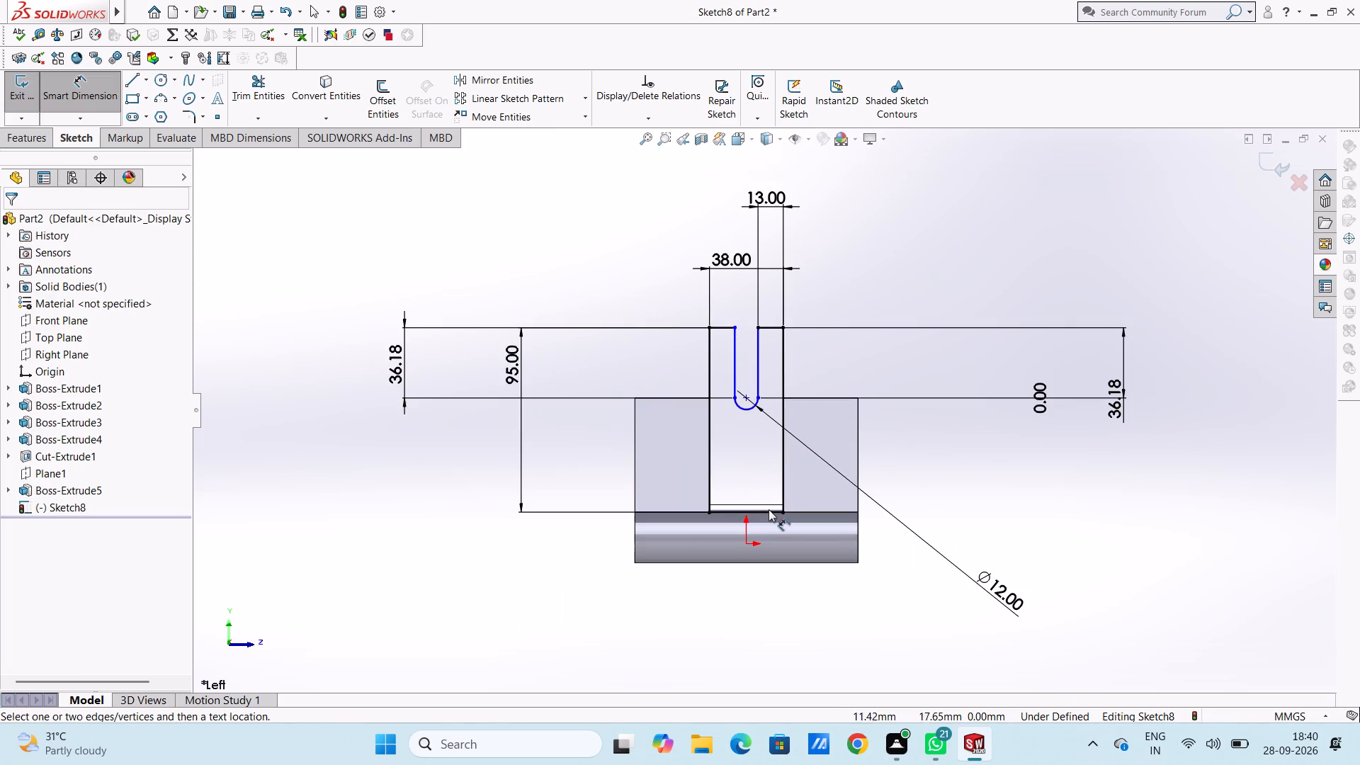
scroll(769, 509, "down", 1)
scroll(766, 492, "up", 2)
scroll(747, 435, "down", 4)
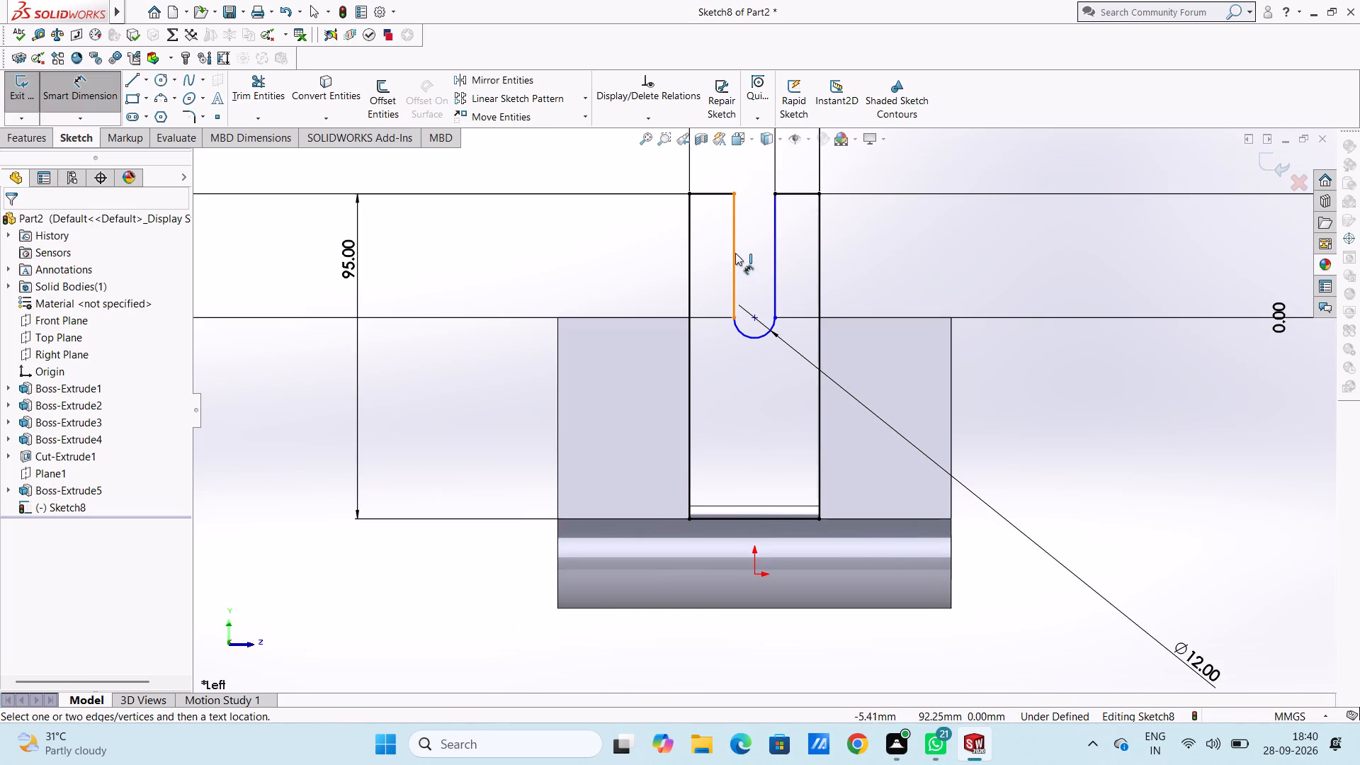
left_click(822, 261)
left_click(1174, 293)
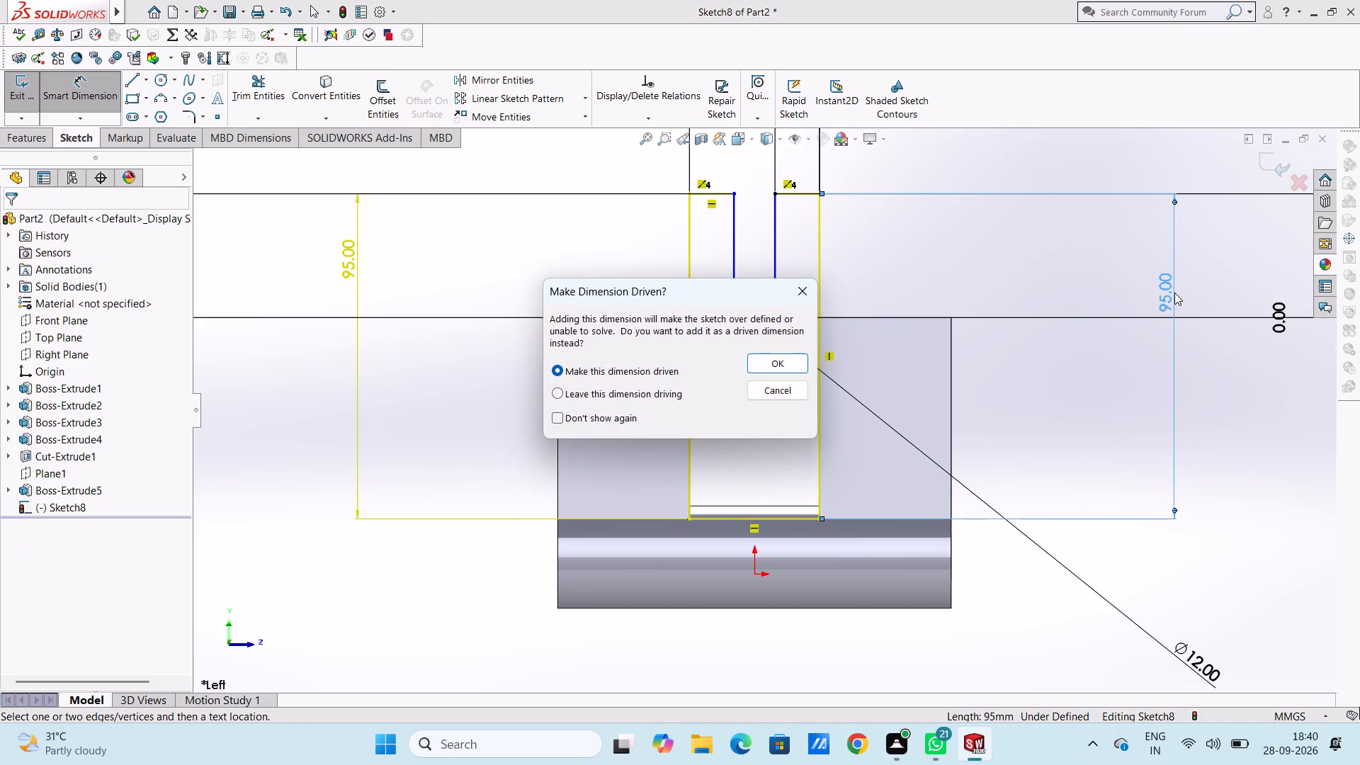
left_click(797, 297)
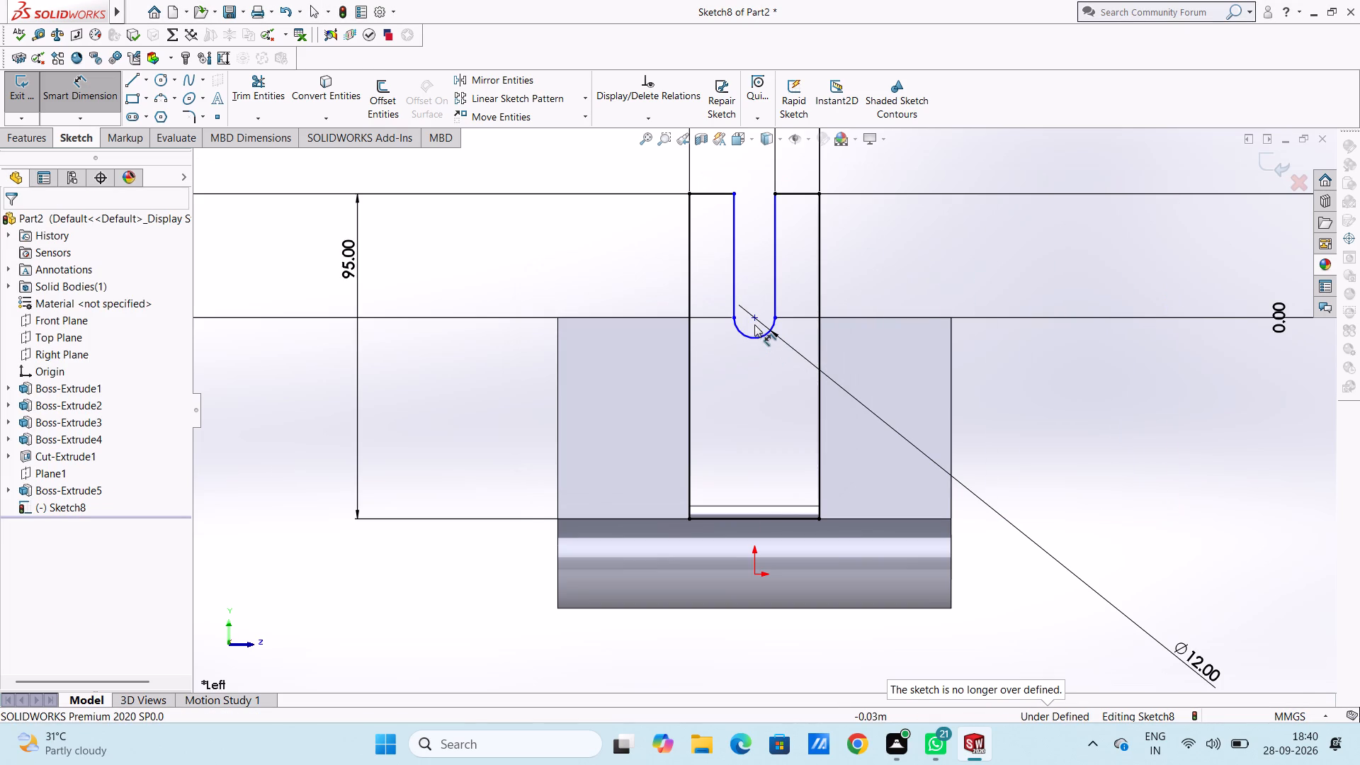
Dimension the horizontal distance from the slot arc's centre to the profile's +Z bottom corner at 19 mm, below the part.
left_click(752, 321)
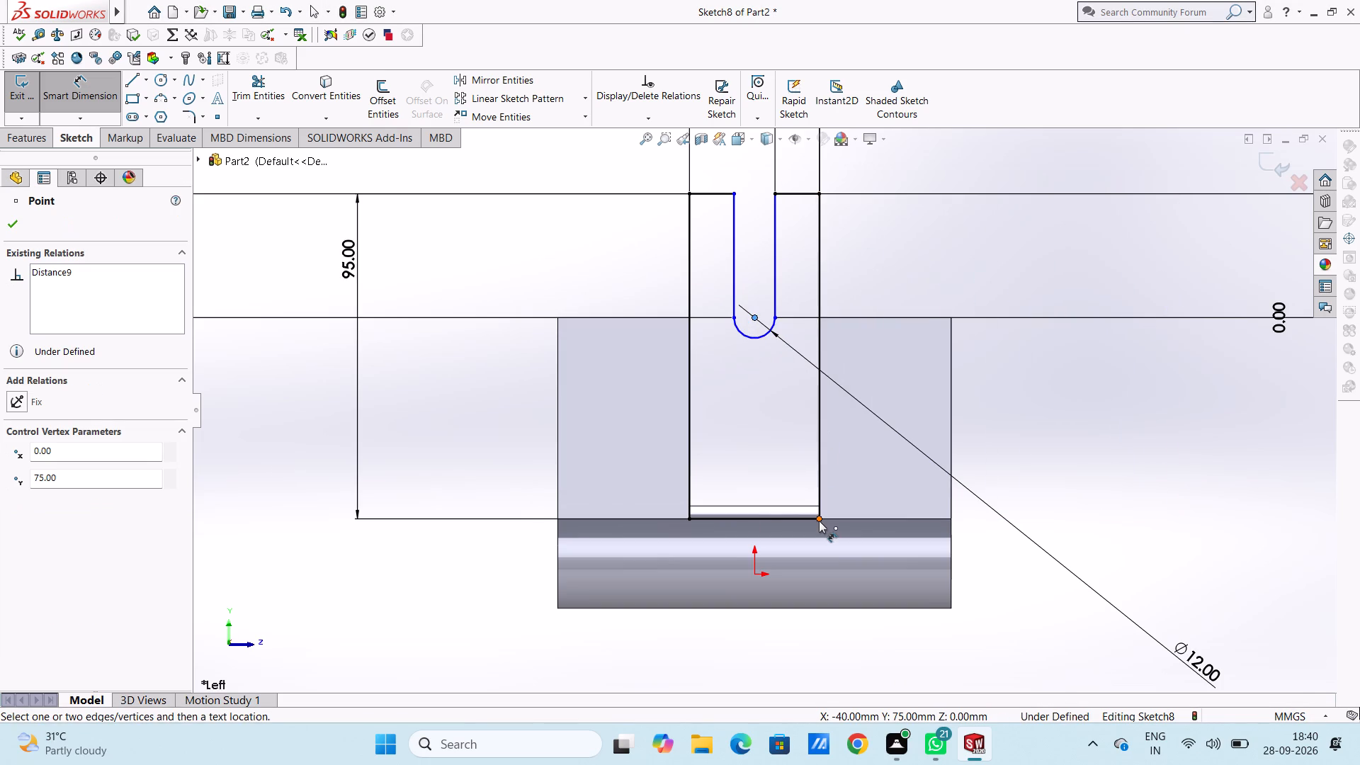
left_click(818, 518)
left_click(780, 674)
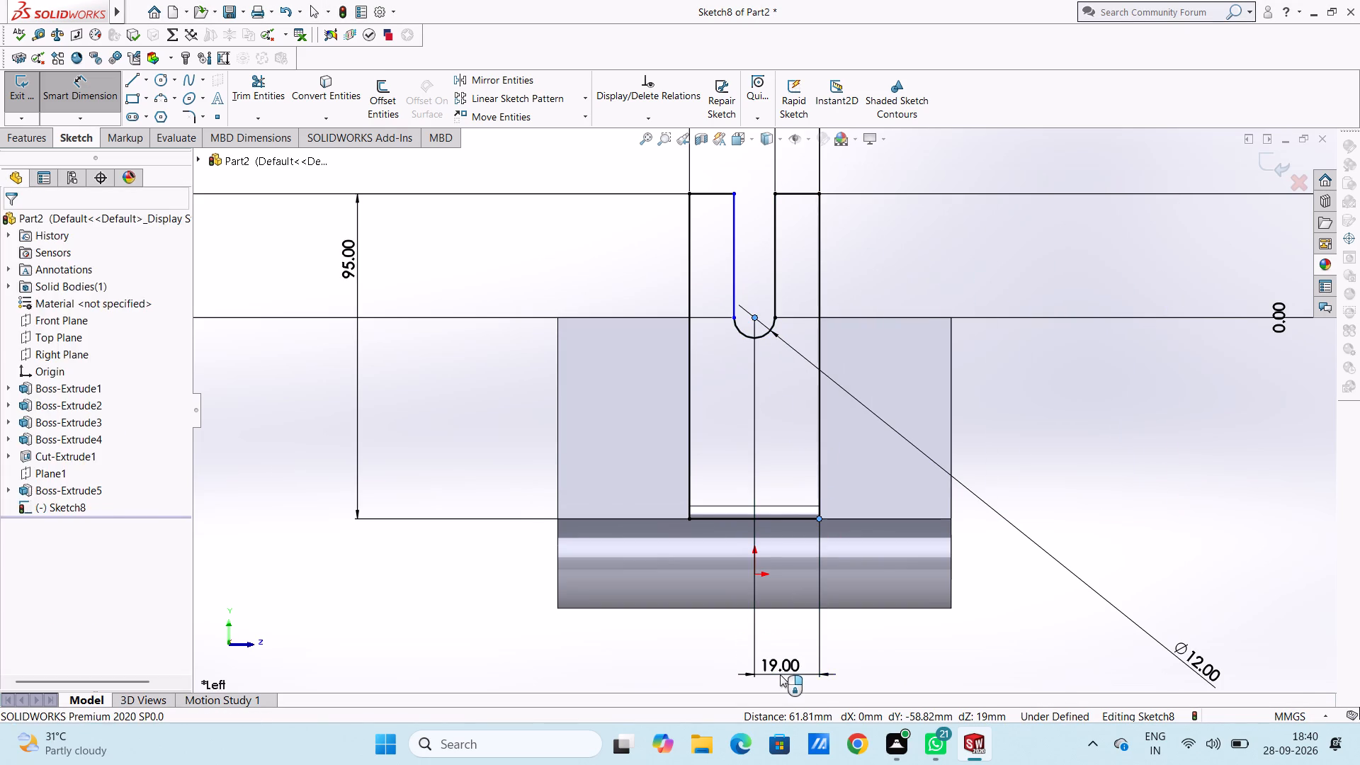
left_click(716, 650)
left_click(651, 643)
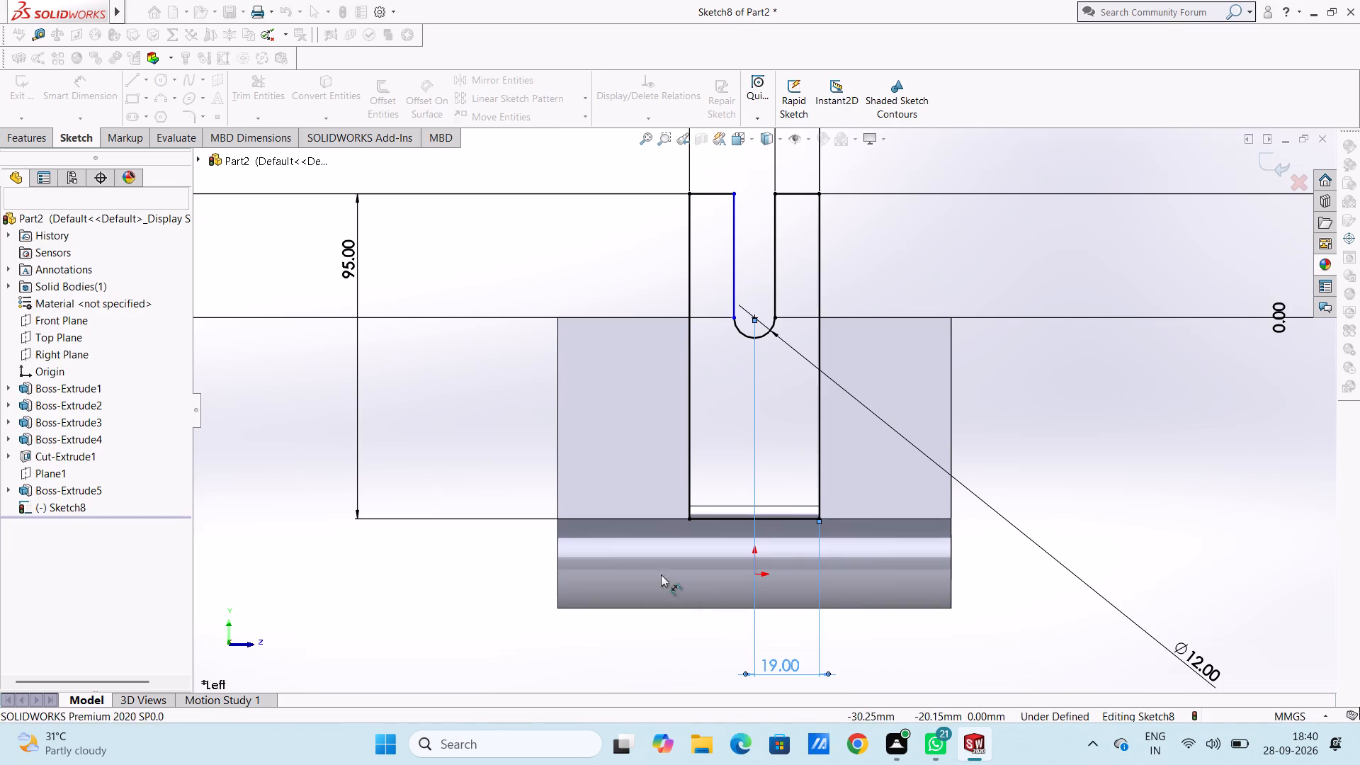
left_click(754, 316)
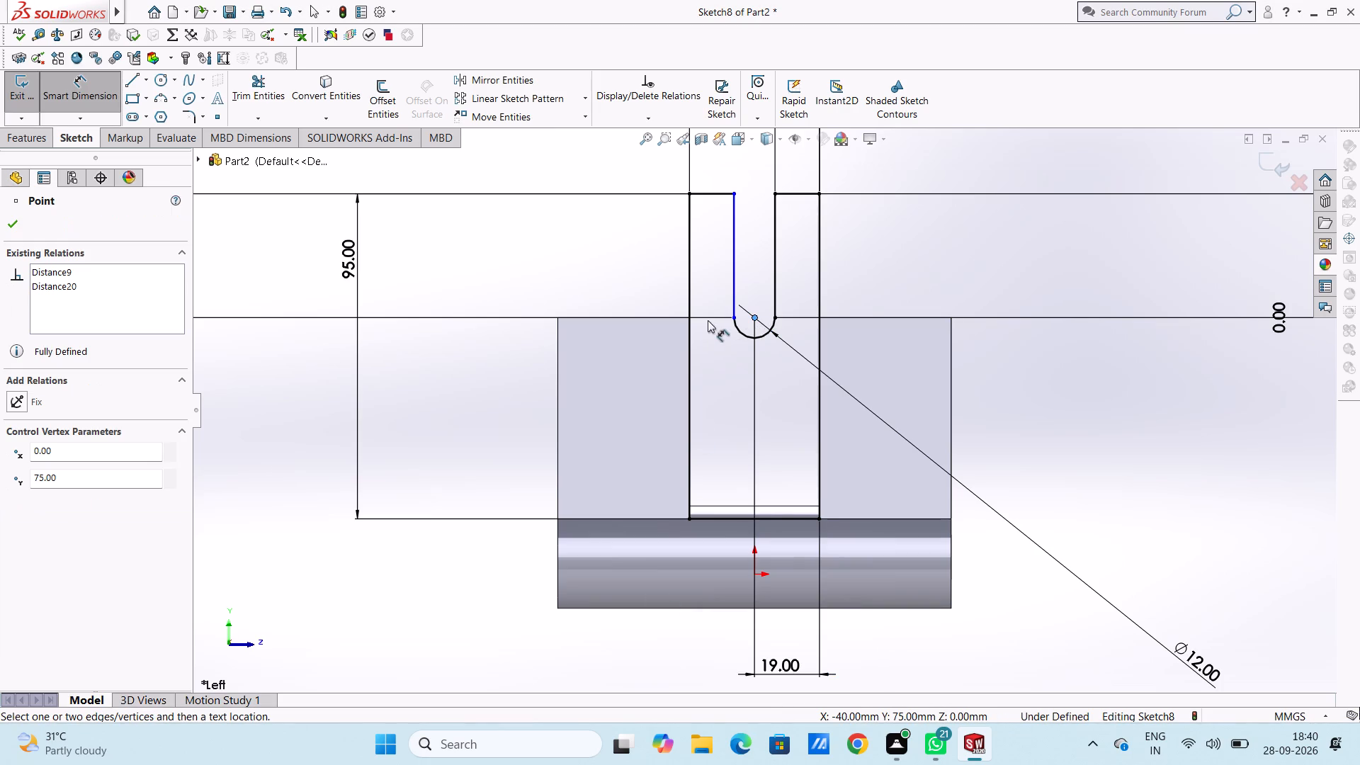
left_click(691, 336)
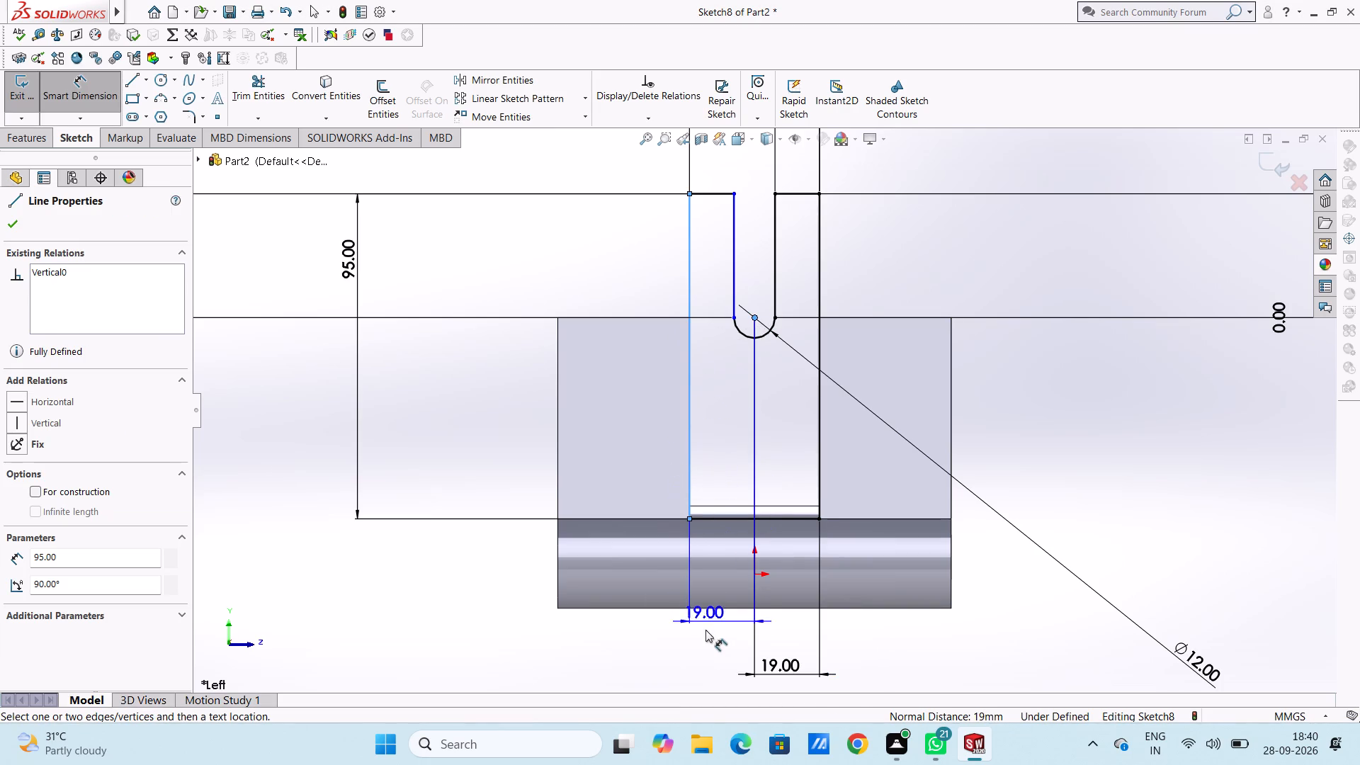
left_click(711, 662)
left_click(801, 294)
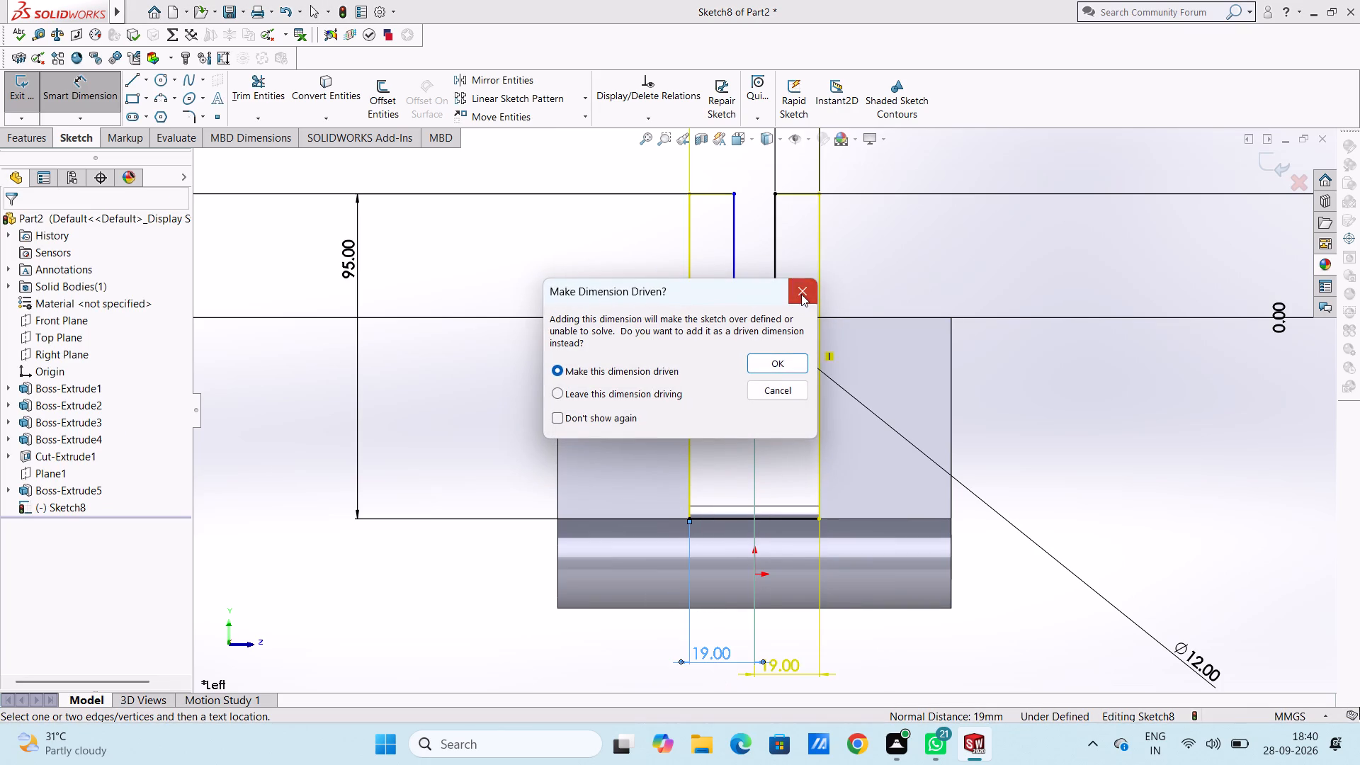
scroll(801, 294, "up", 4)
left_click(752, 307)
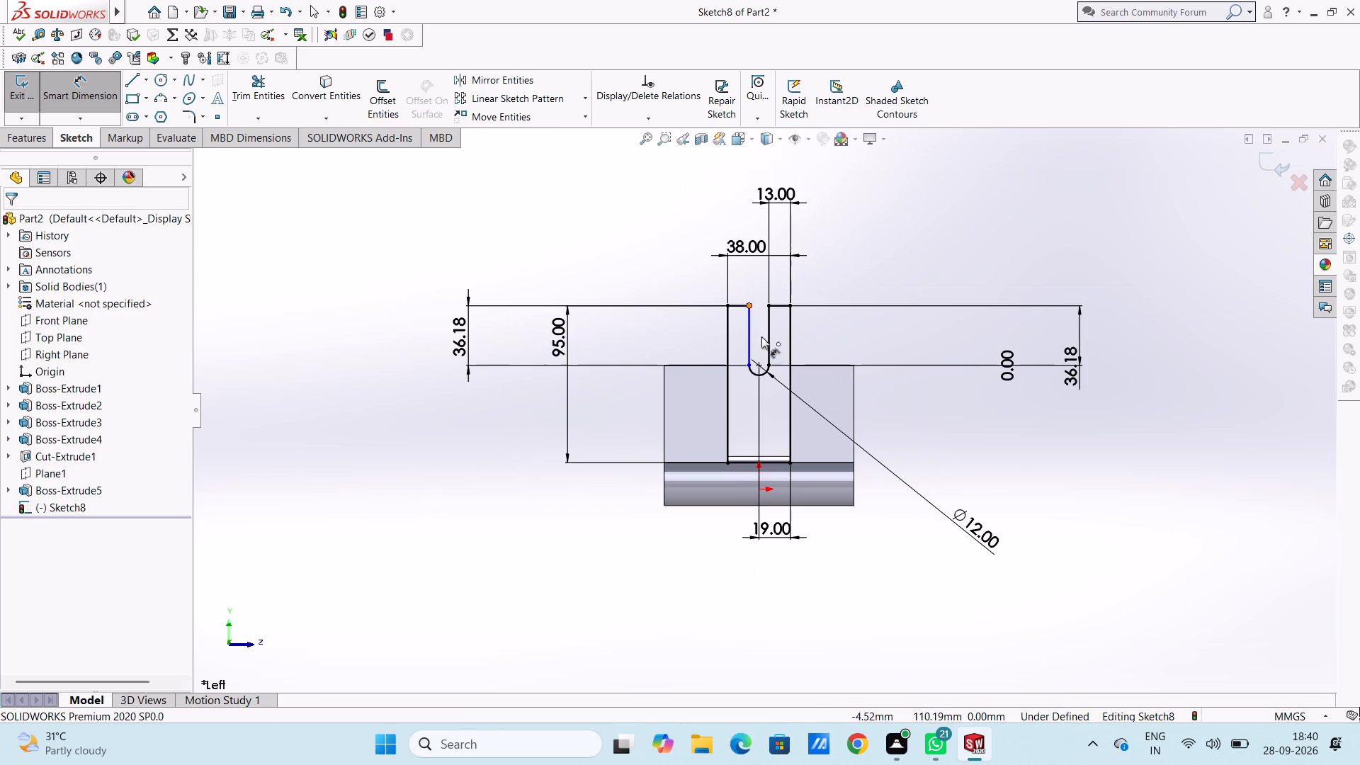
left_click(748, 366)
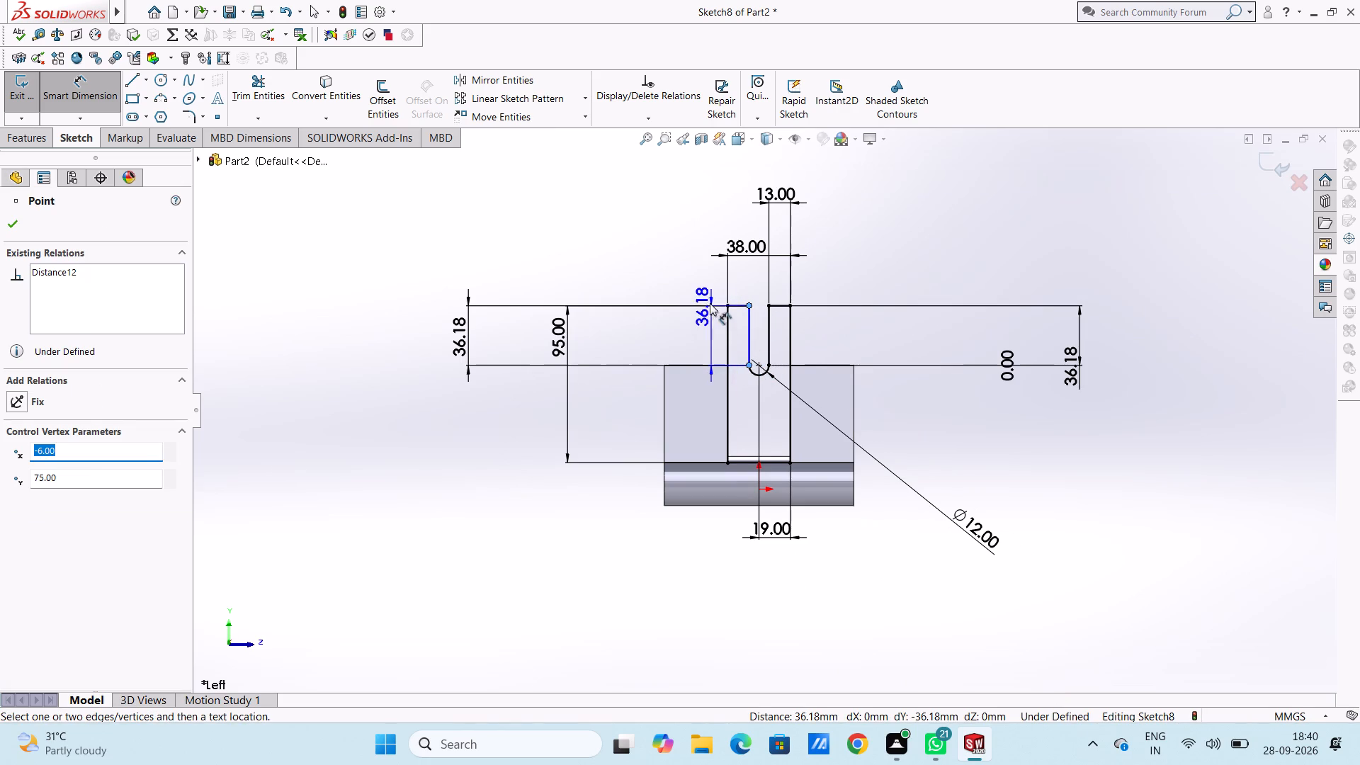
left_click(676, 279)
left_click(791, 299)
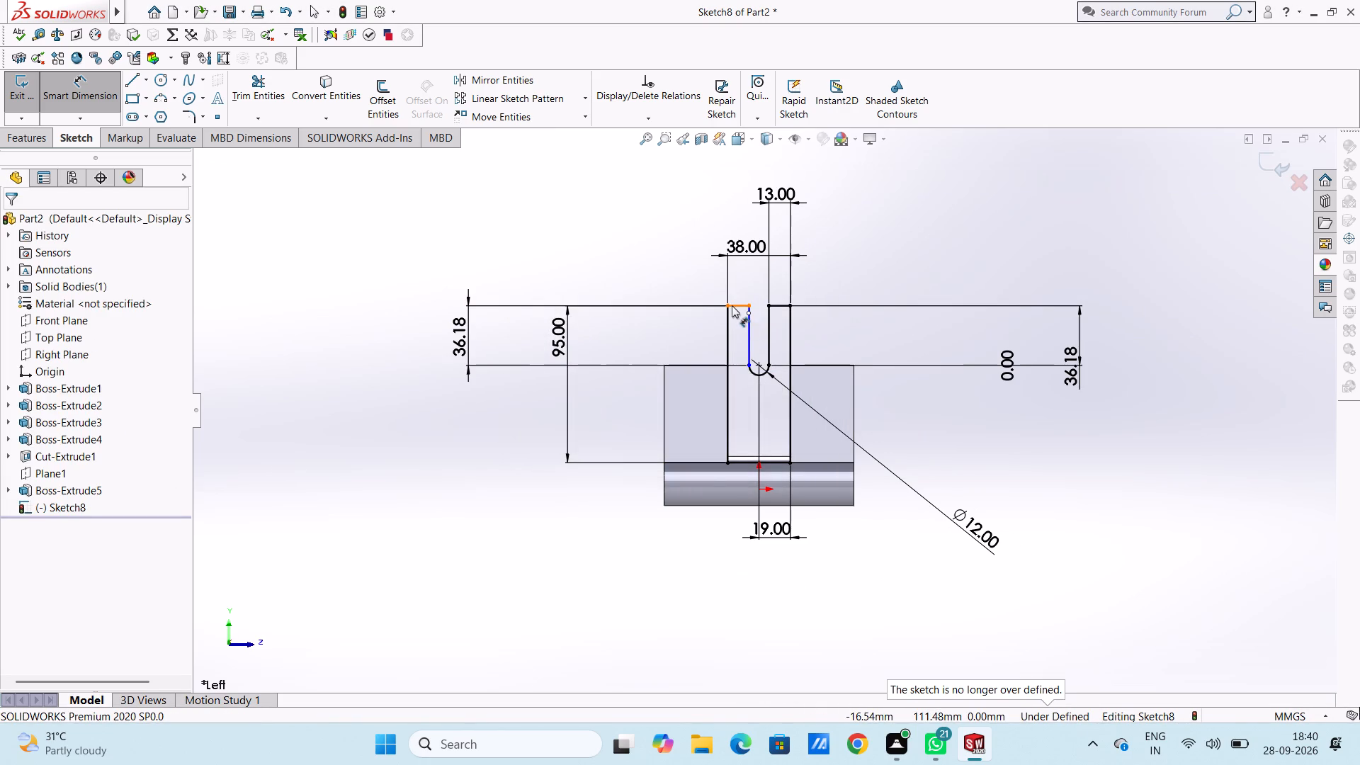
Dimension the short top edge on the other side of the slot at 13 mm.
left_click(737, 304)
left_click(730, 208)
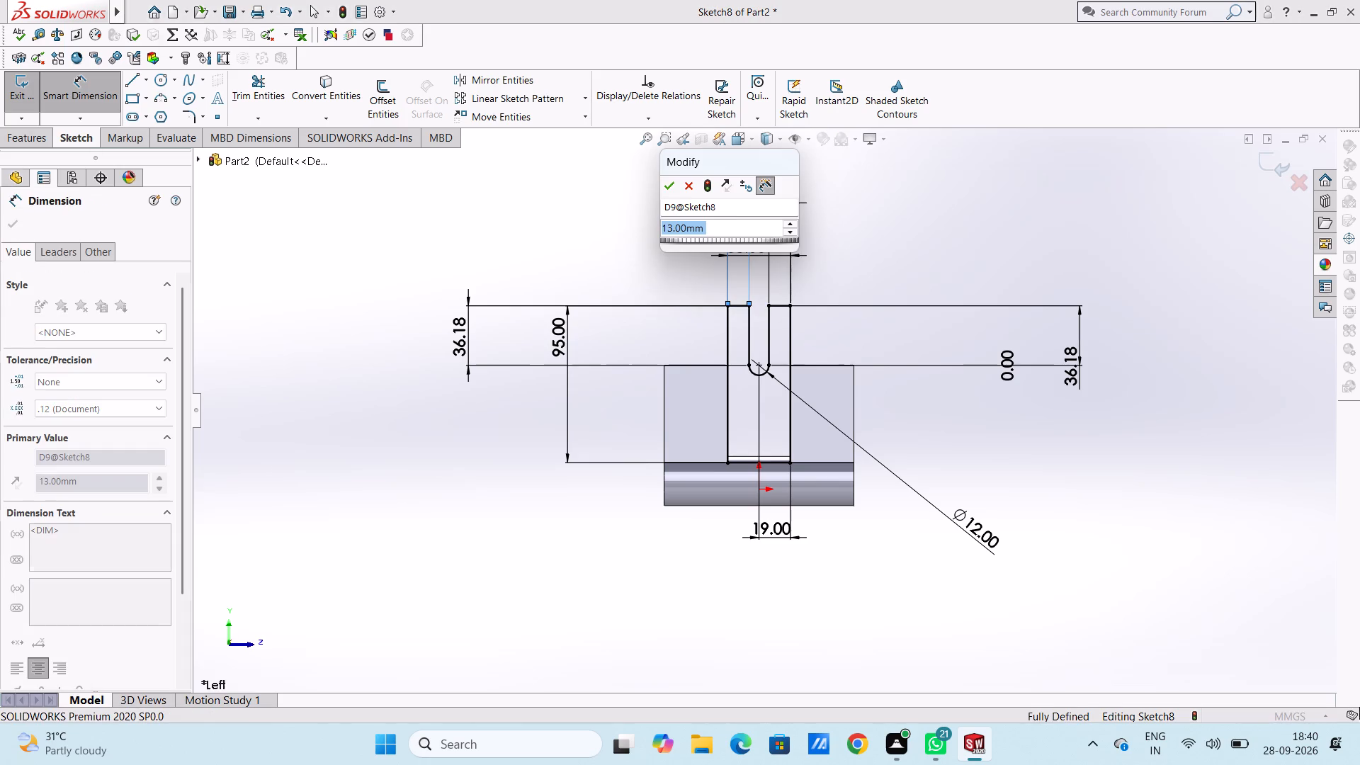
left_click(671, 191)
left_click(634, 230)
Extrude the slotted plate profile 12 mm blind in the reversed direction, merging it with the part.
middle_click_drag(667, 220, 549, 298)
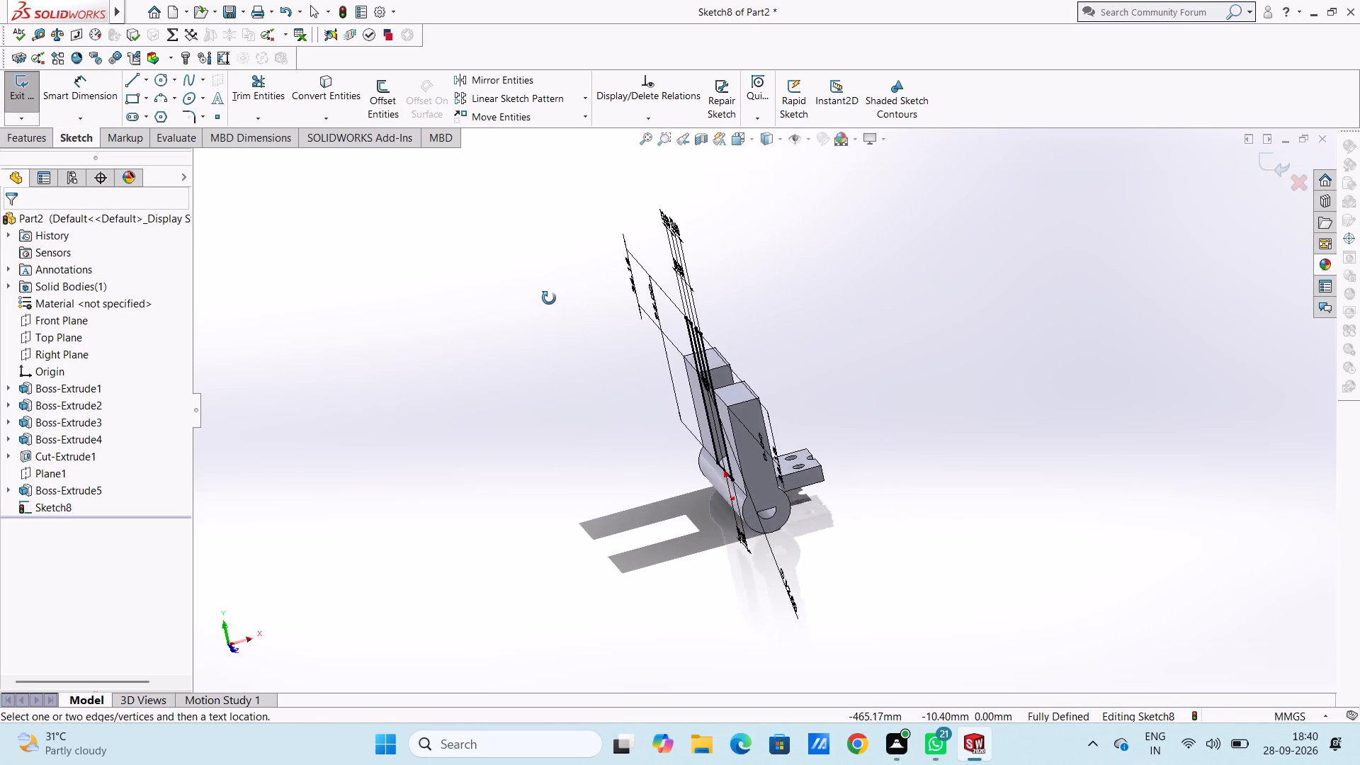
middle_click_drag(549, 298, 548, 297)
middle_click(548, 297)
middle_click(548, 297)
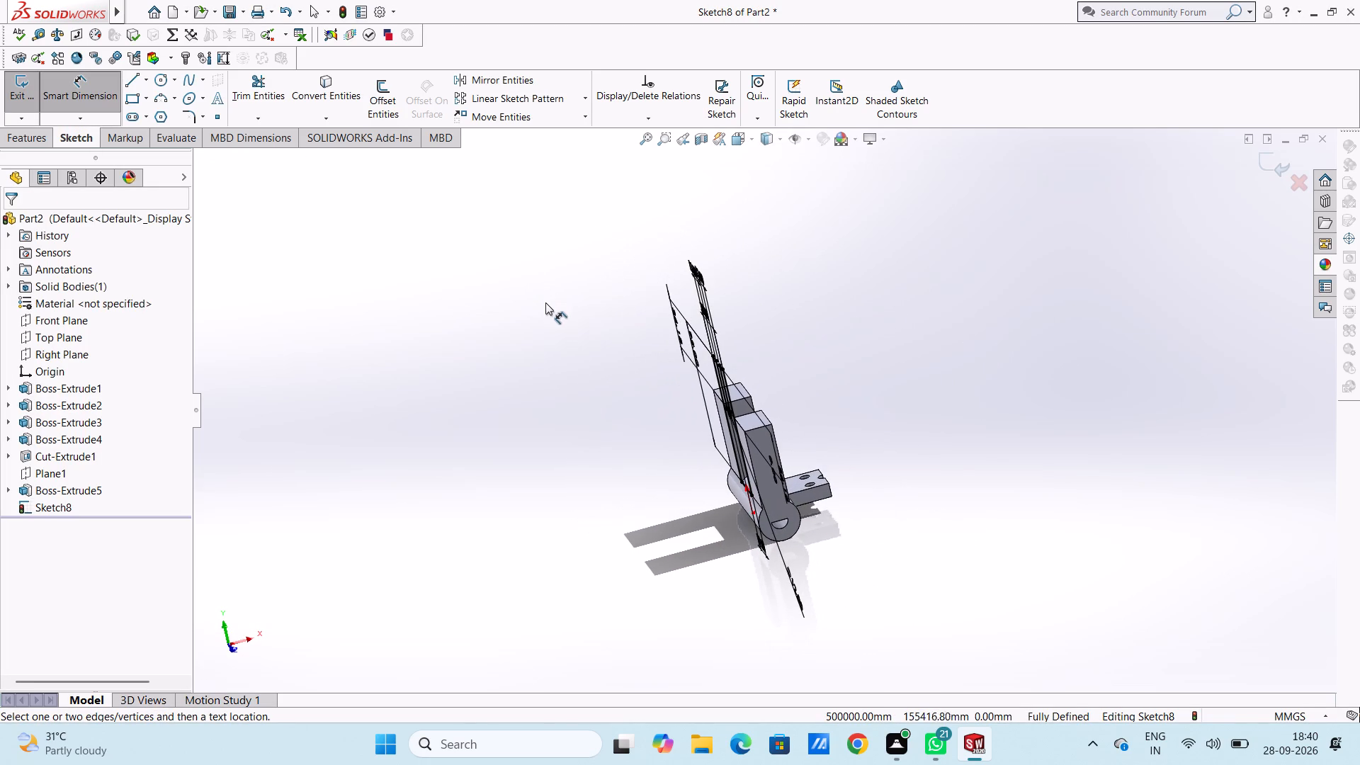
left_click(35, 141)
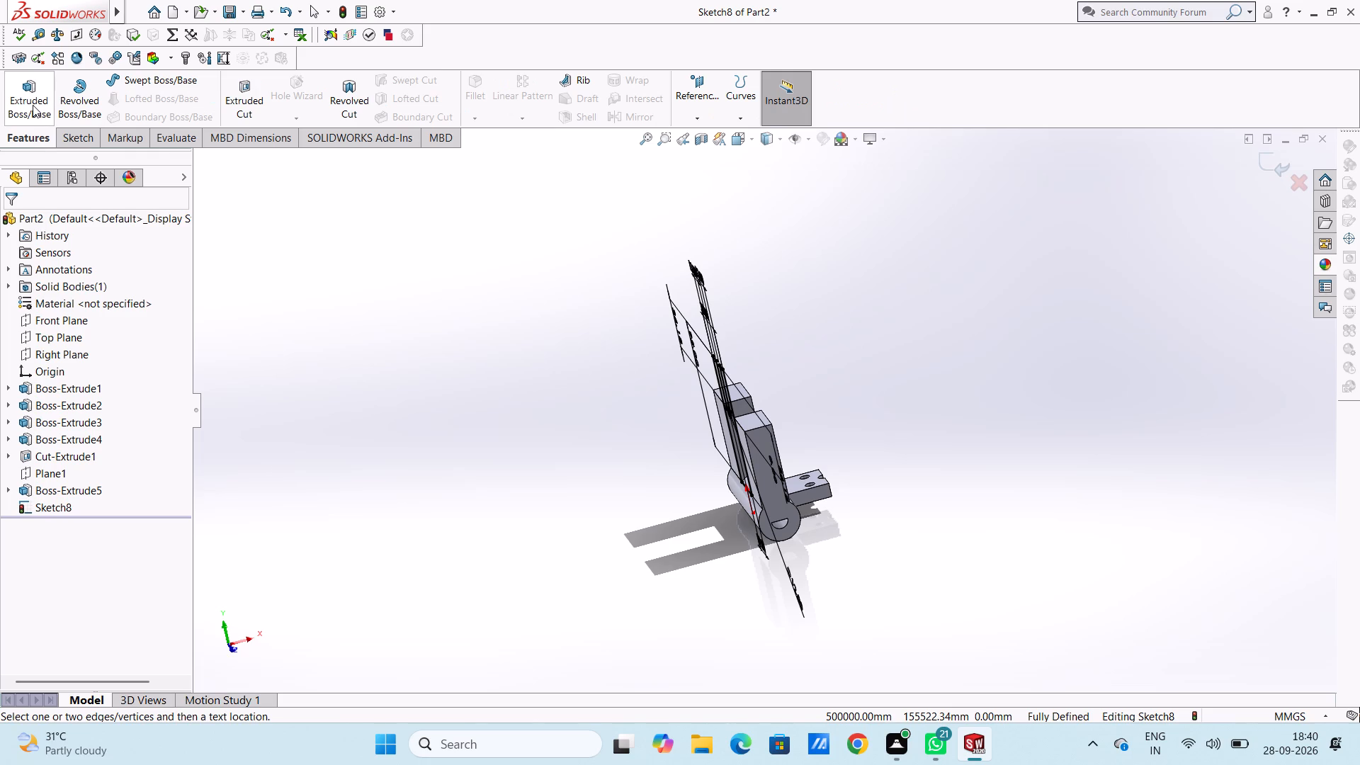
left_click(33, 105)
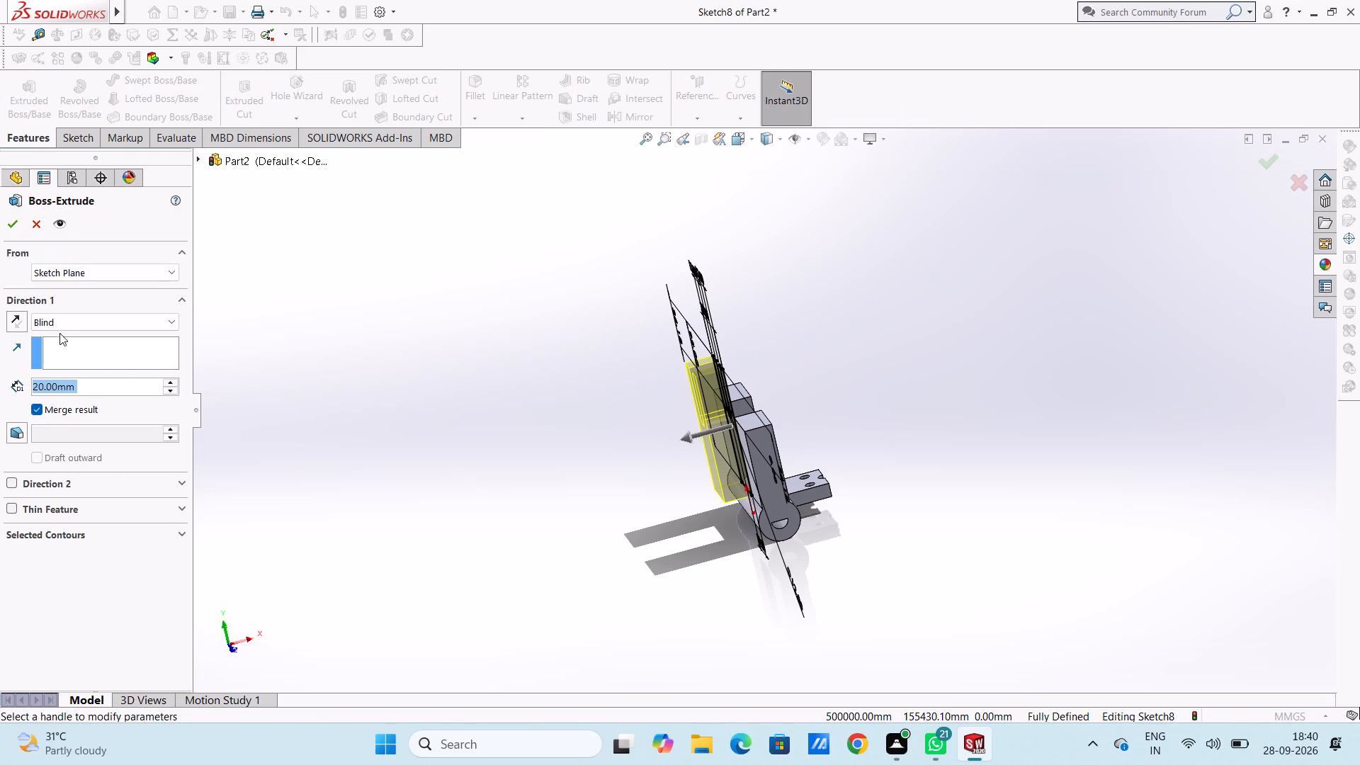
left_click(18, 319)
double_click(93, 386)
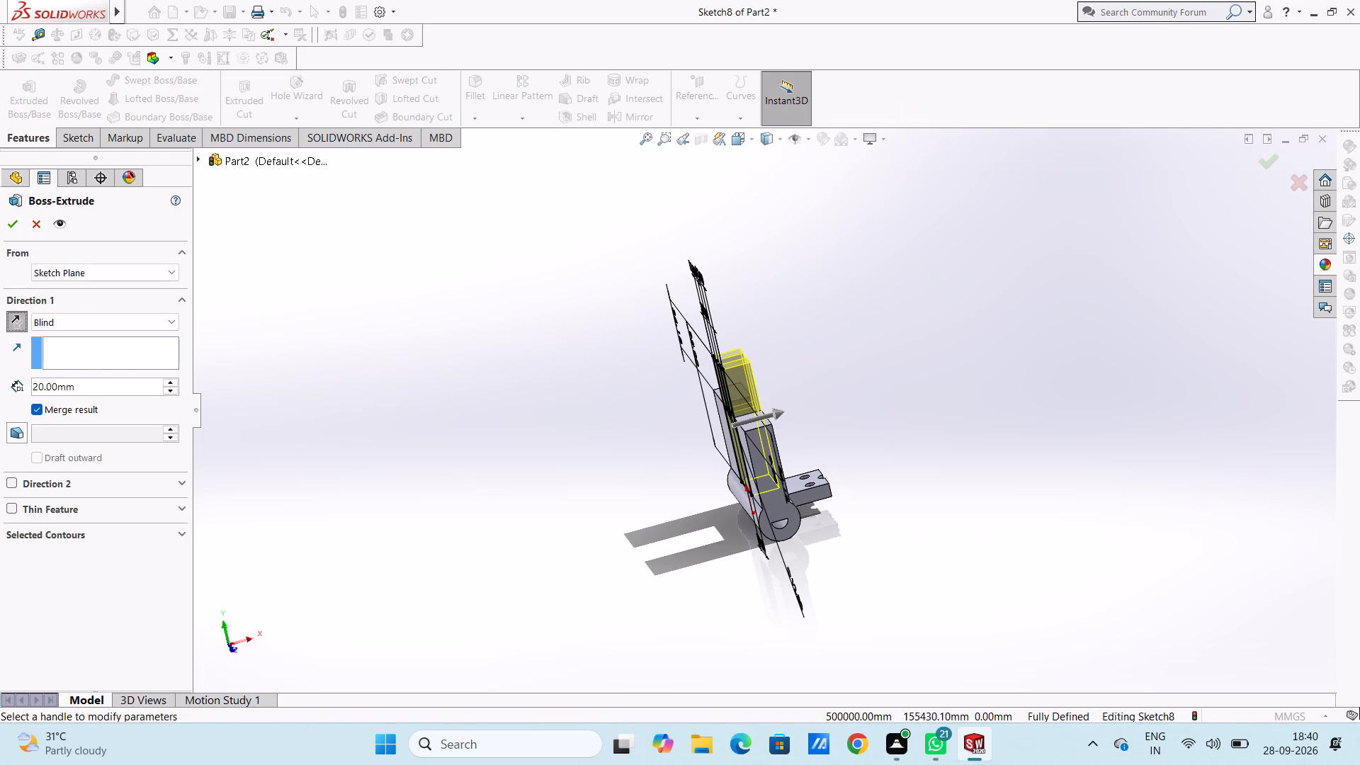
type("12")
key("Return")
left_click(10, 226)
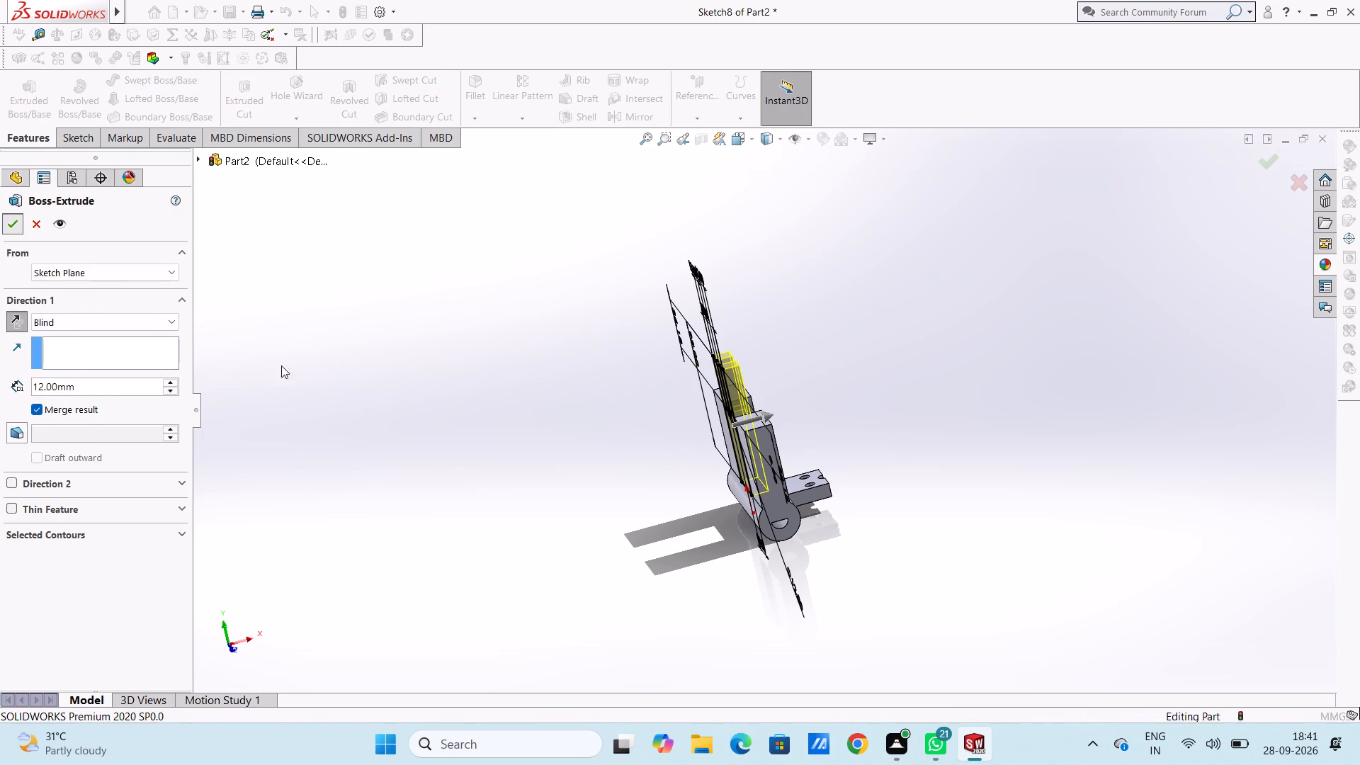
left_click(344, 408)
Start a sketch on the +Z-facing side face of the slotted plate, above the thicker upright.
middle_click_drag(355, 421, 380, 351)
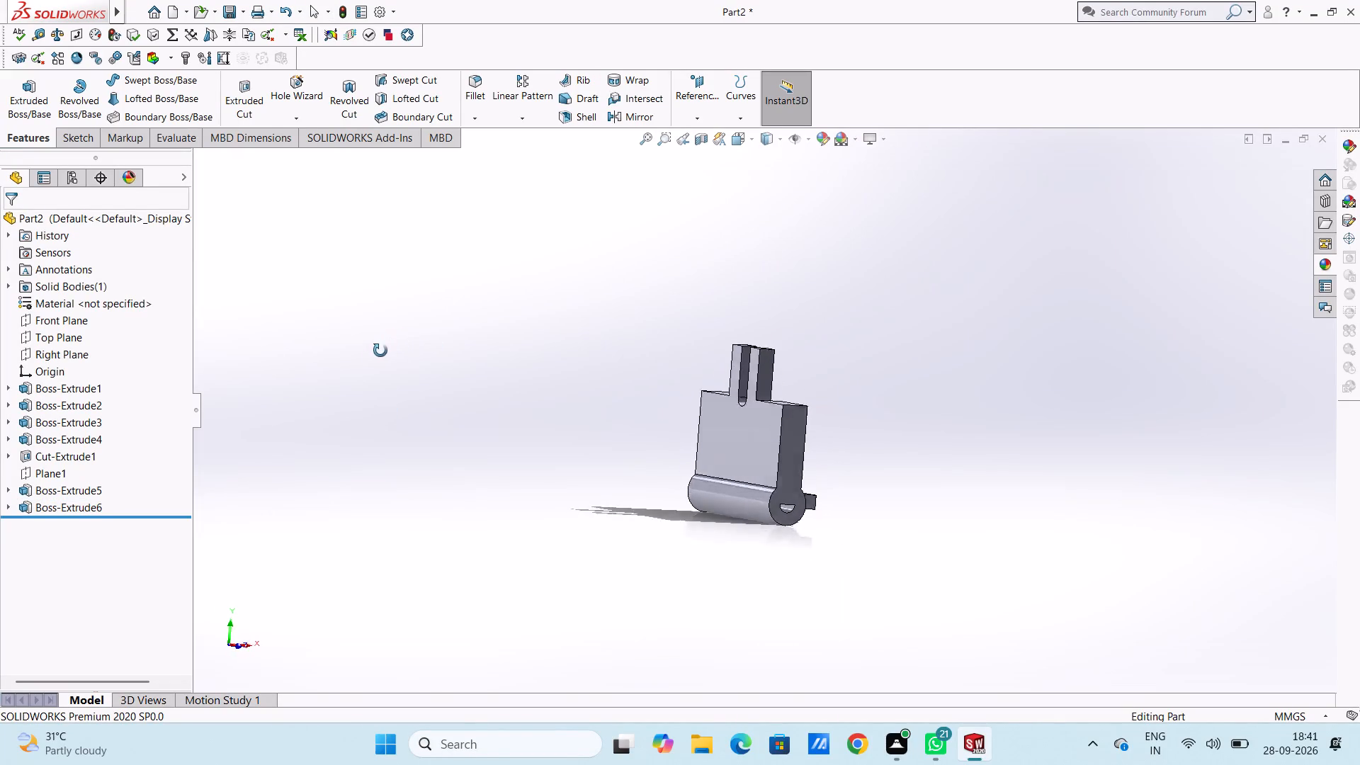
middle_click_drag(380, 351, 373, 375)
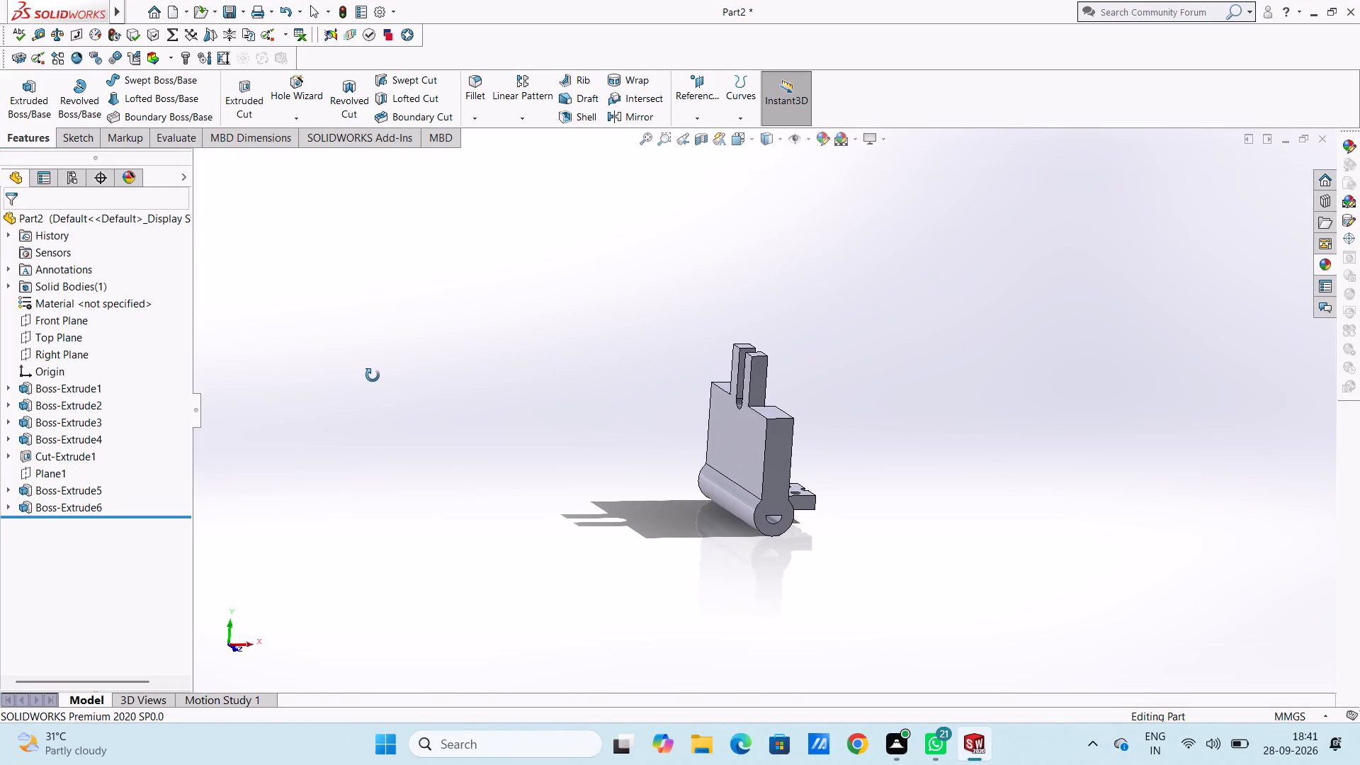
middle_click_drag(373, 375, 372, 375)
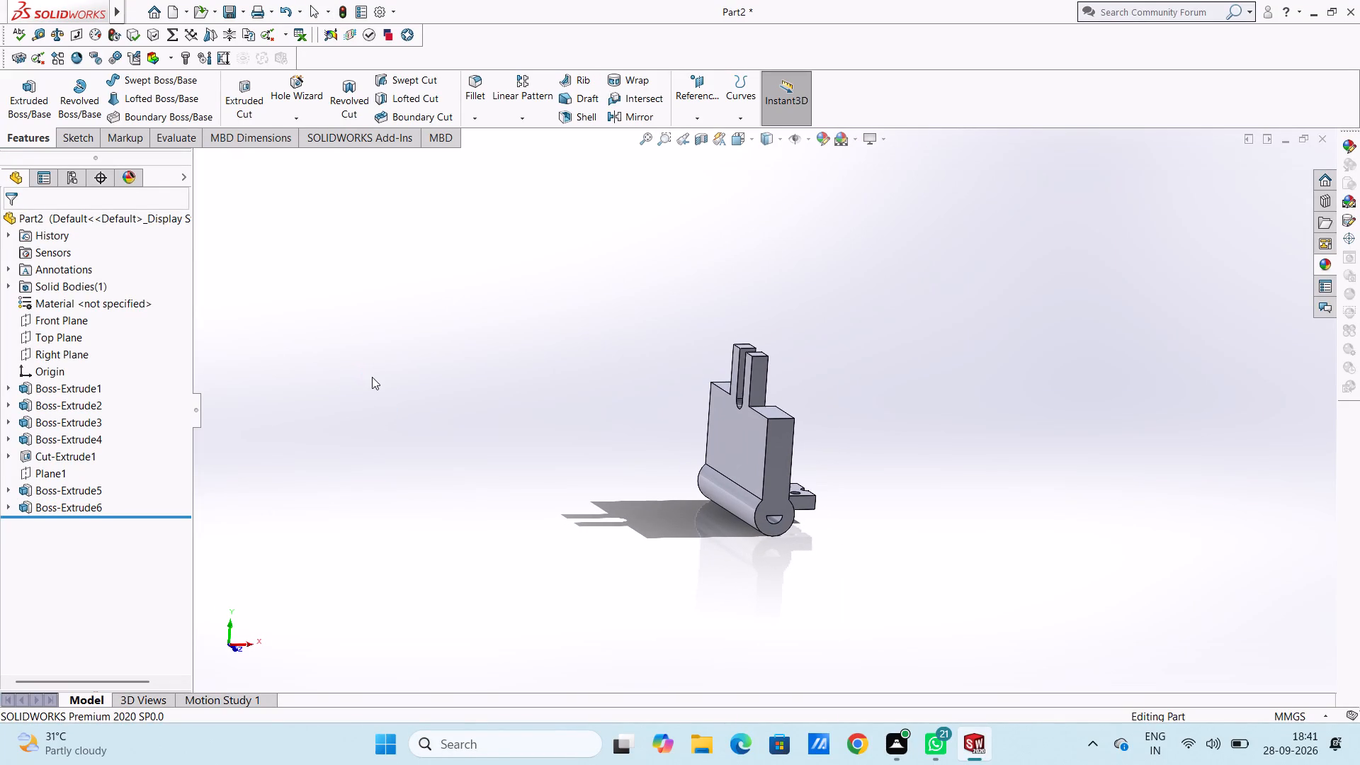
key("ctrl+1")
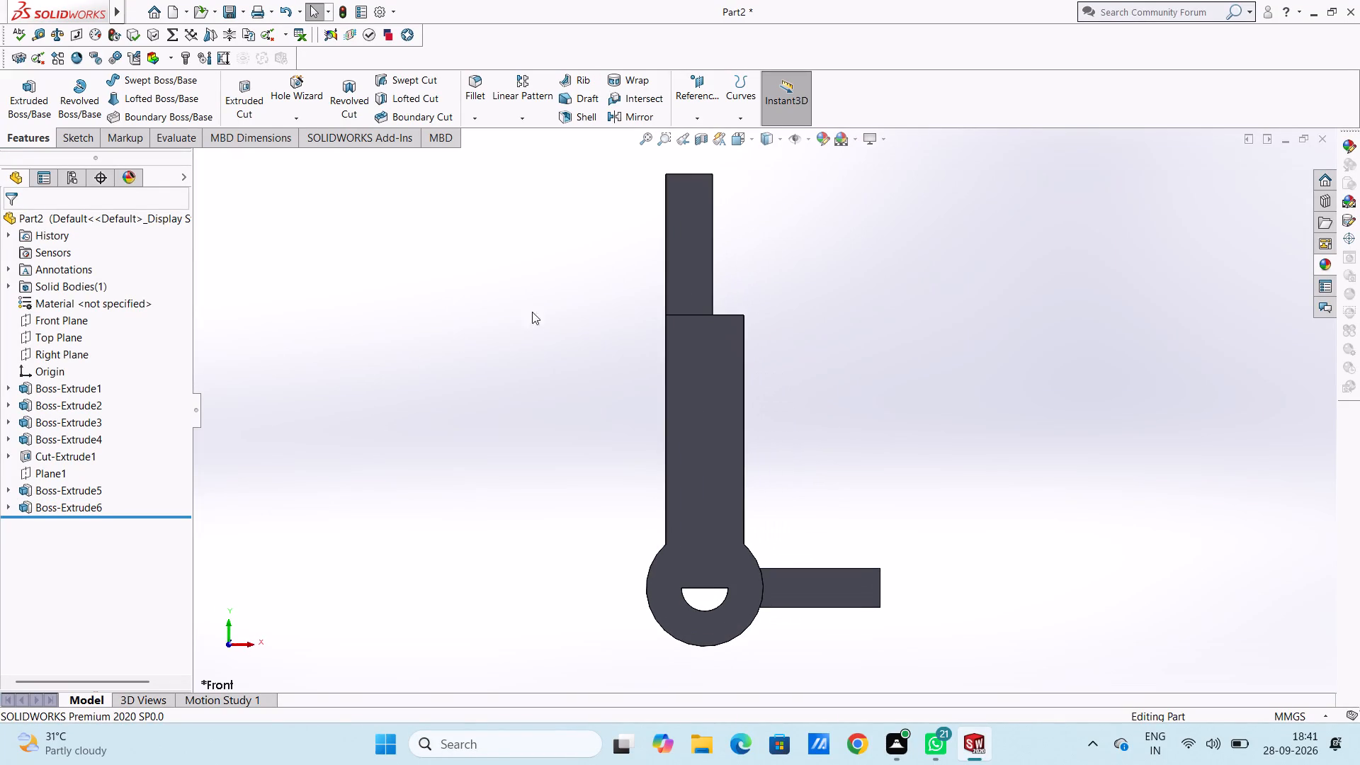
scroll(689, 255, "up", 2)
left_click(704, 306)
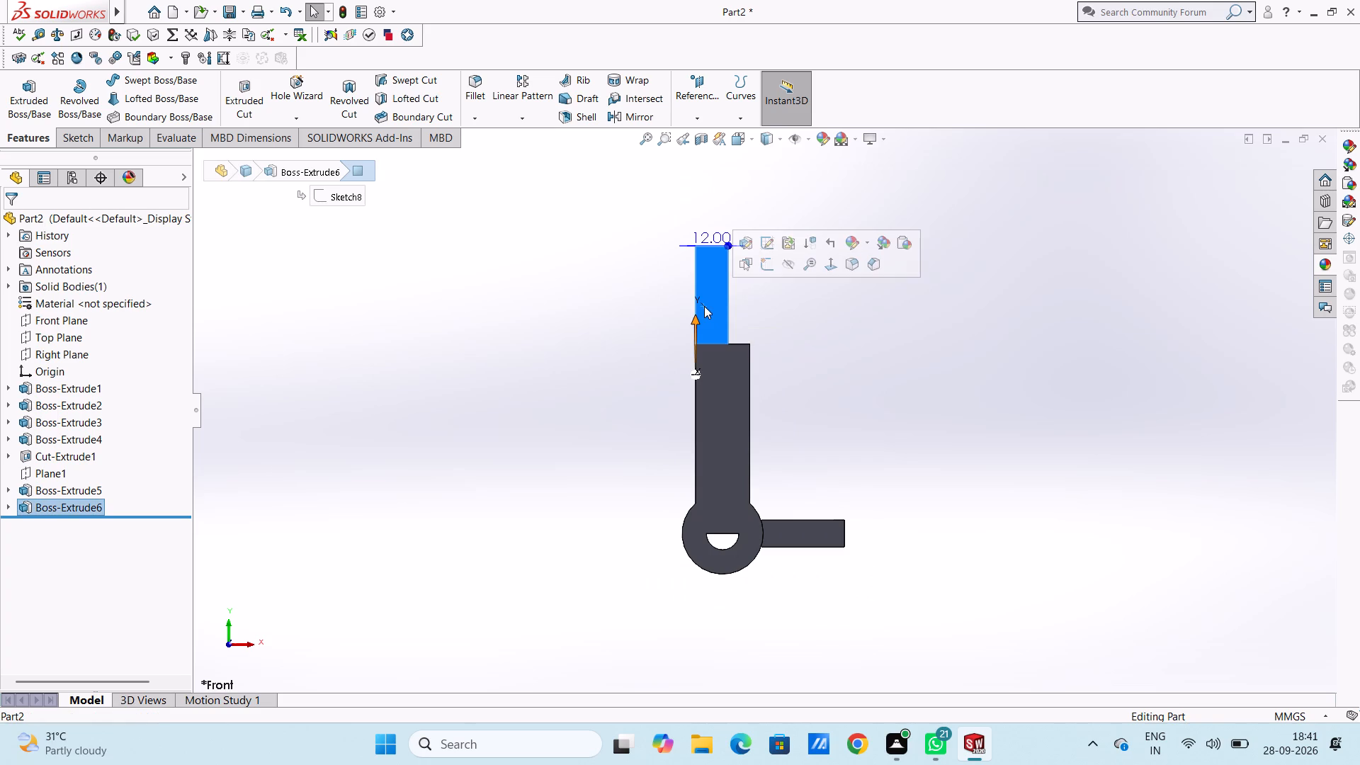
left_click(766, 264)
left_click(560, 344)
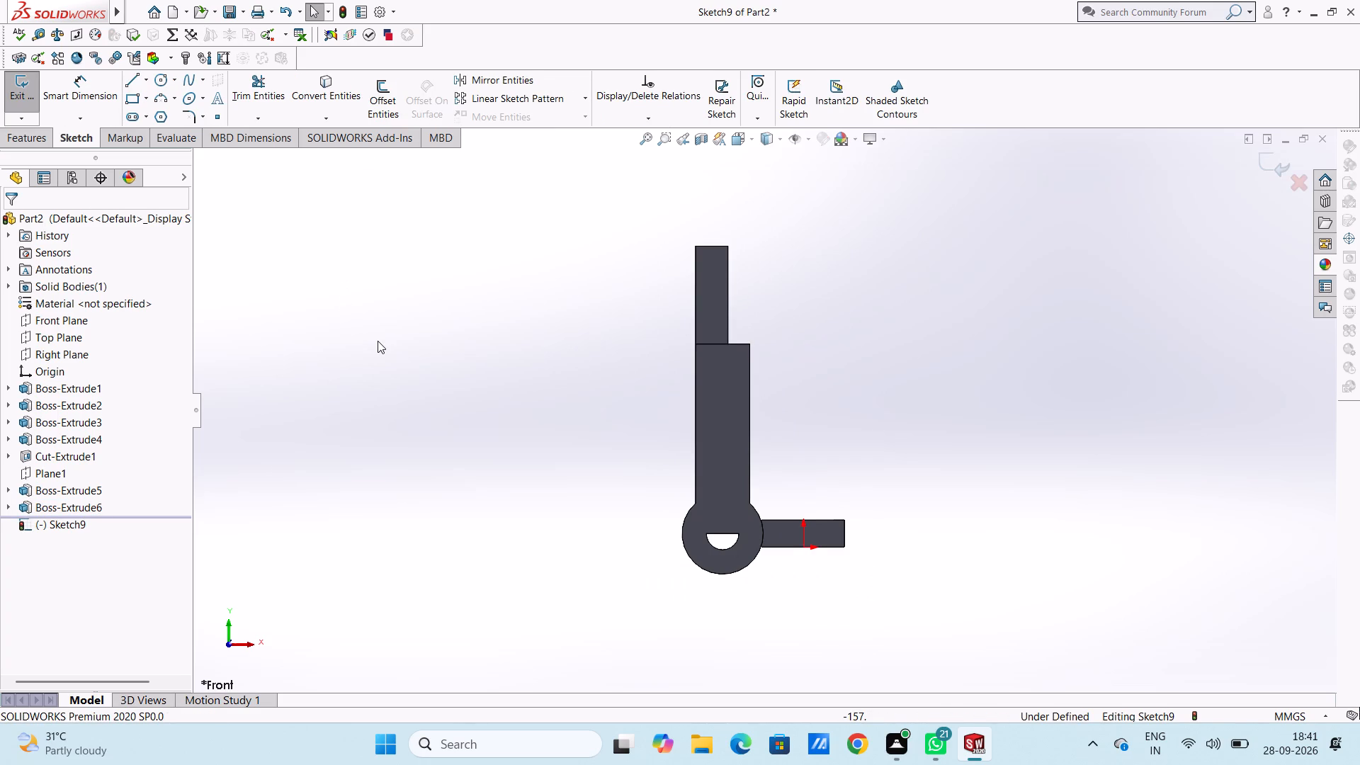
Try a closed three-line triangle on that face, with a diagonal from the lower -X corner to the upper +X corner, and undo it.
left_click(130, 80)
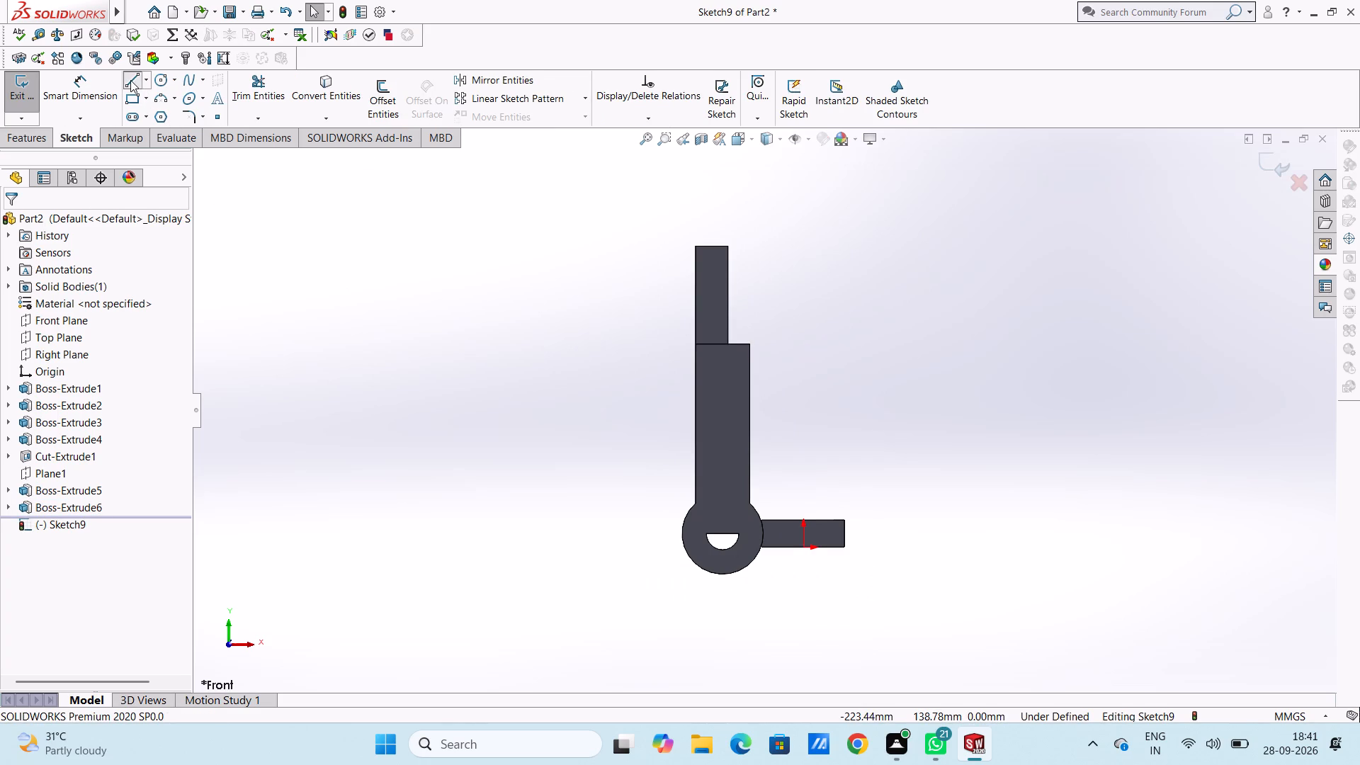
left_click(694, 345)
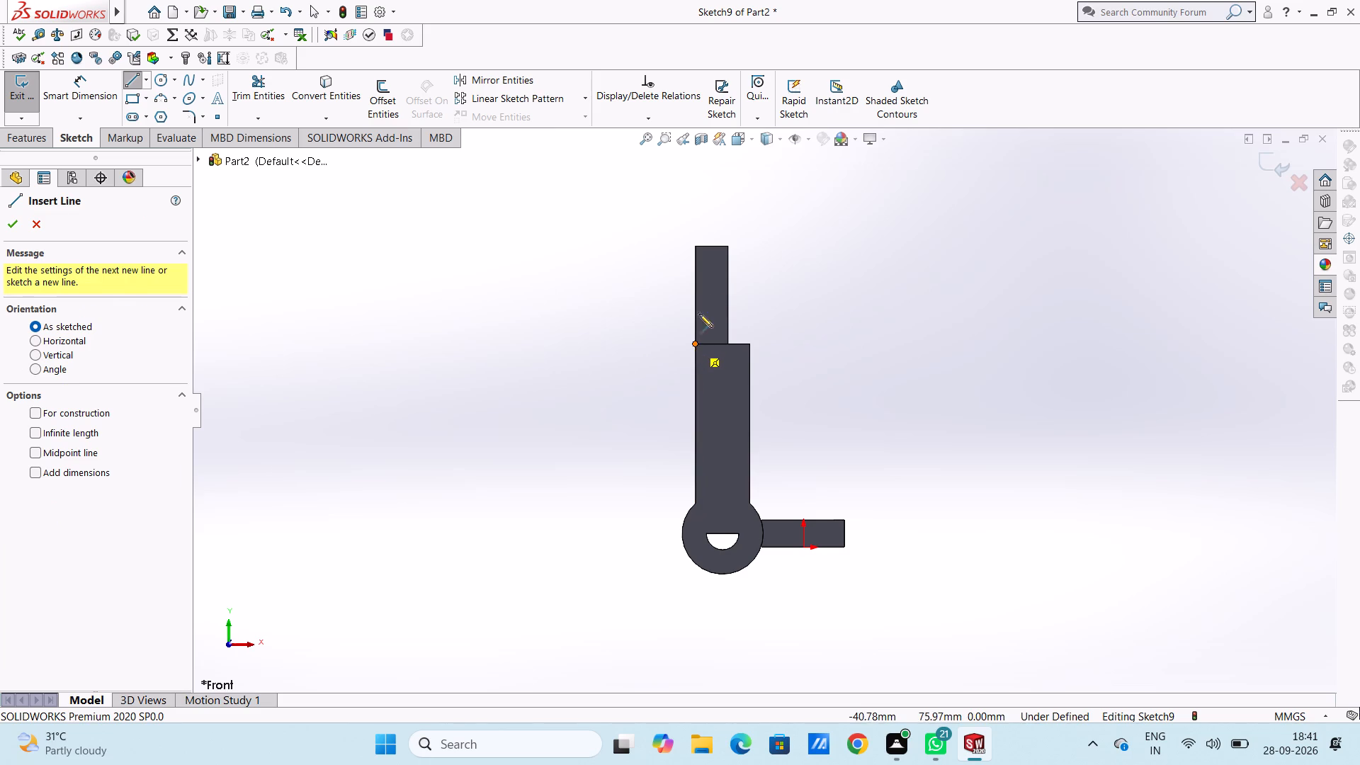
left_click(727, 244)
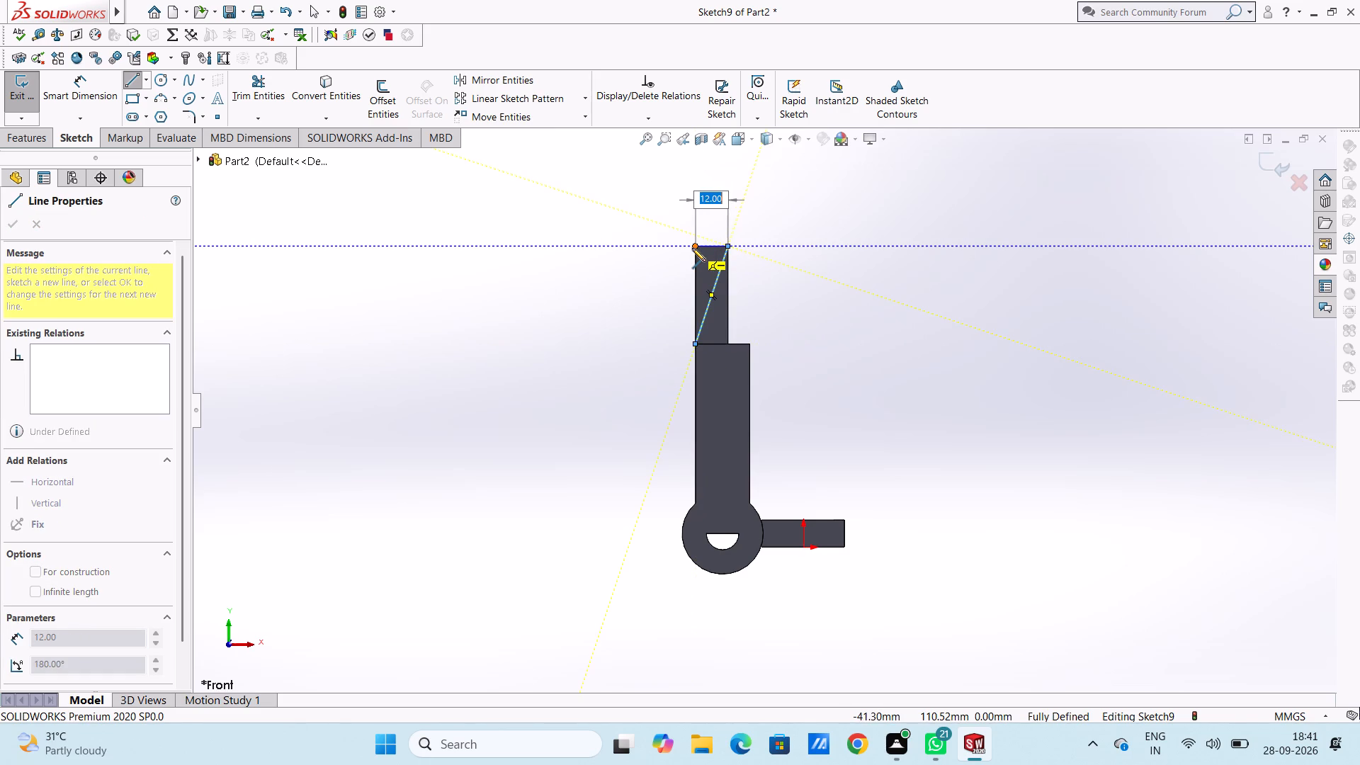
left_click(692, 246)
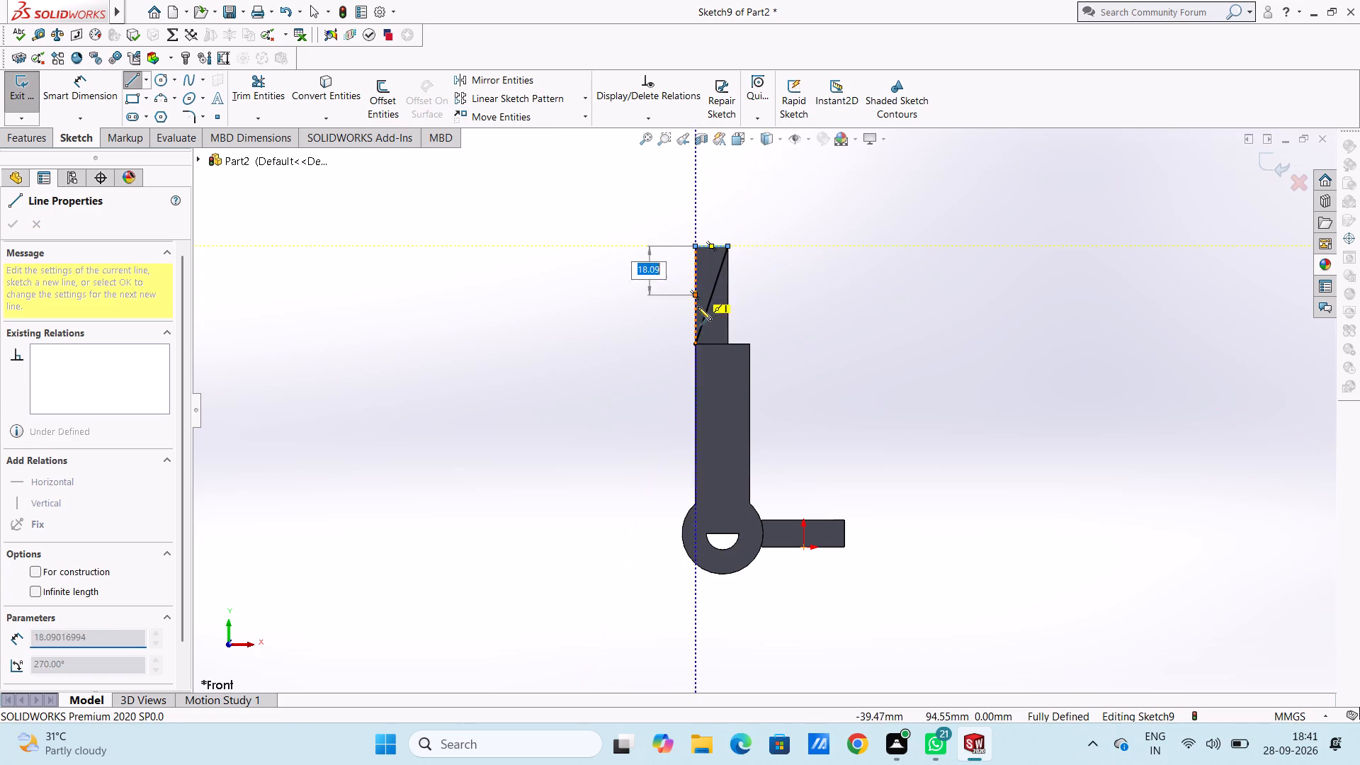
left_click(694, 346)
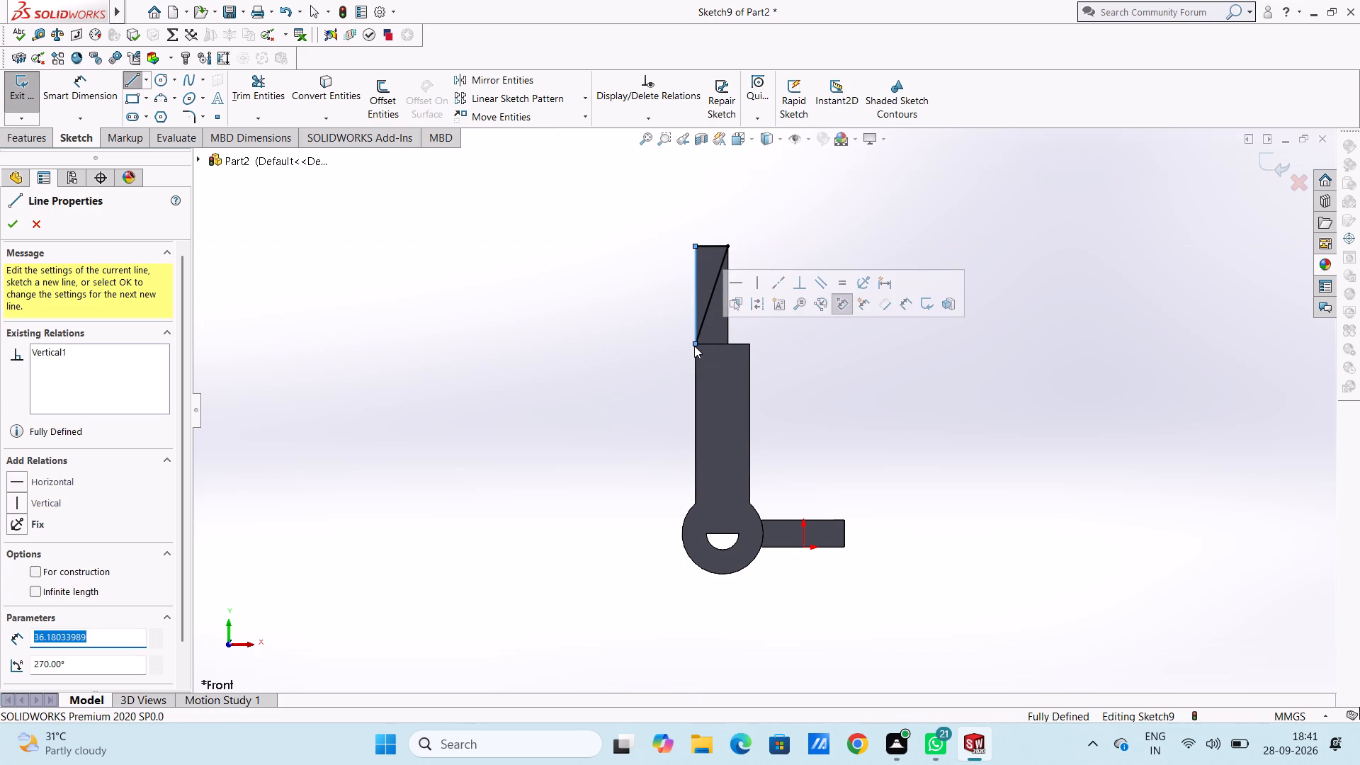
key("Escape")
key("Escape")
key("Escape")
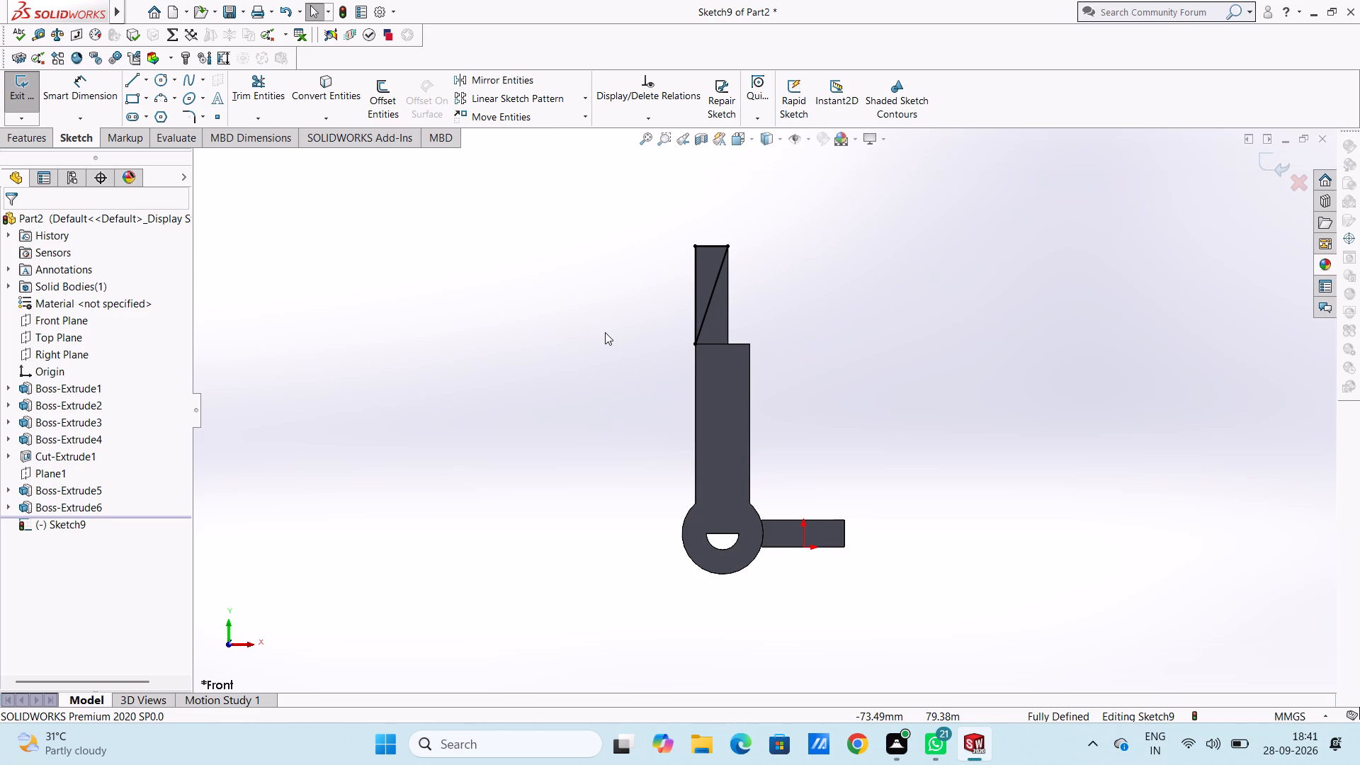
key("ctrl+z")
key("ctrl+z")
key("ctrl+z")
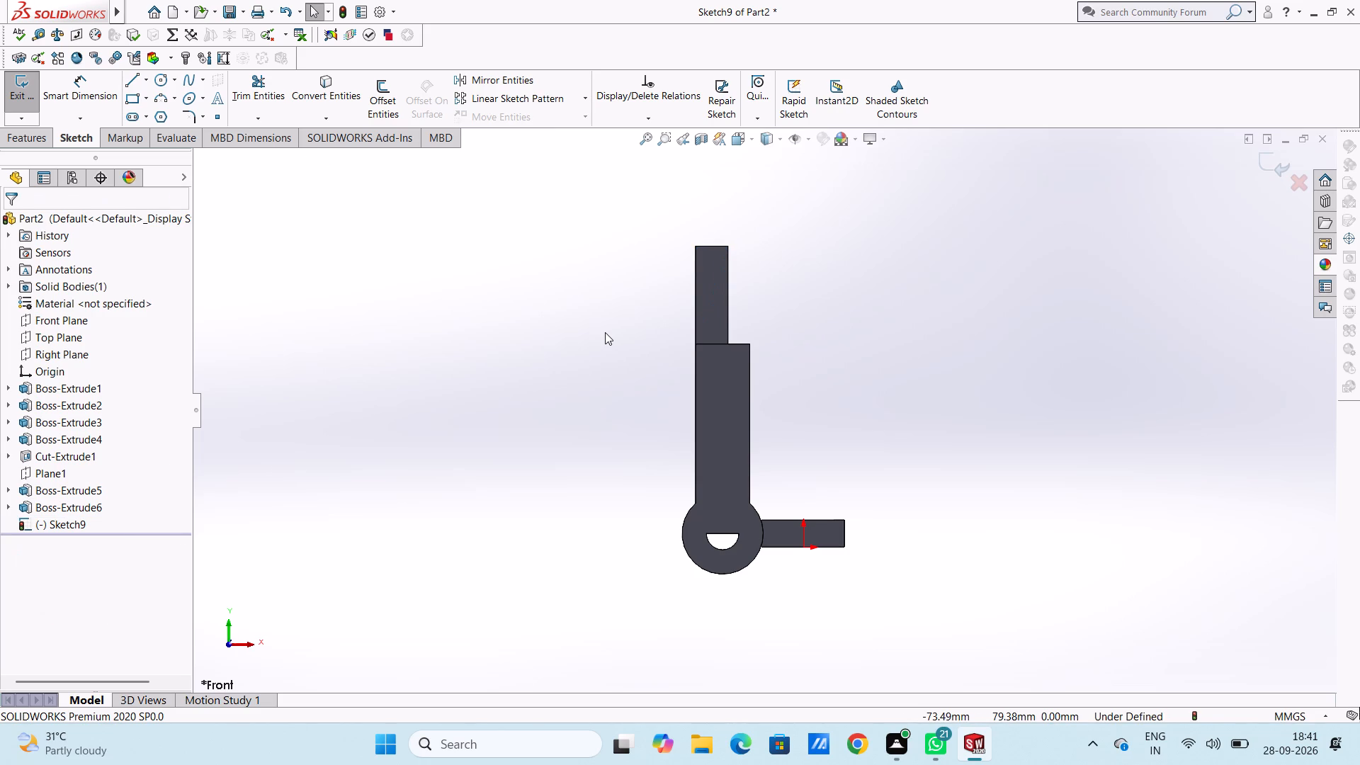
Sketch a rectangle 12 mm wide and 25 mm high from the lower -X corner of the slotted plate's exposed side face.
left_click(130, 92)
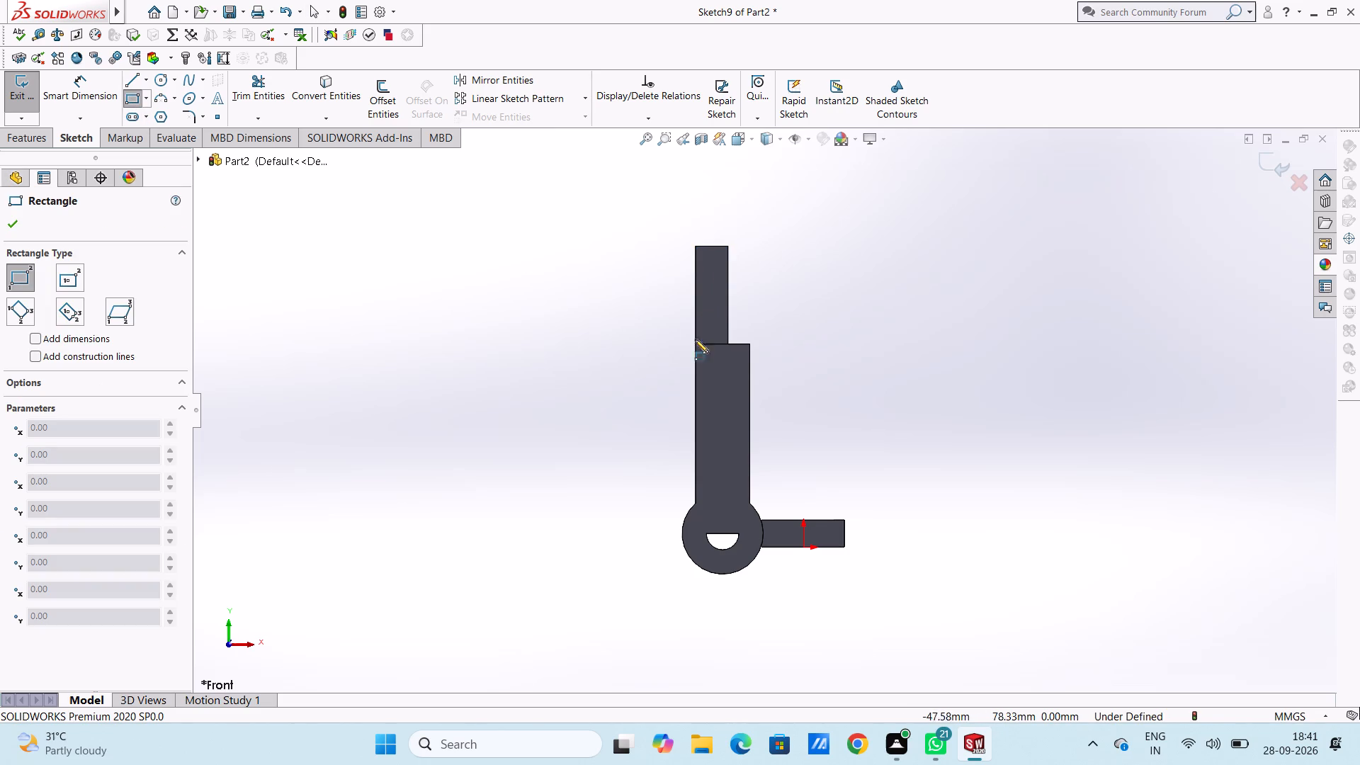
left_click(696, 345)
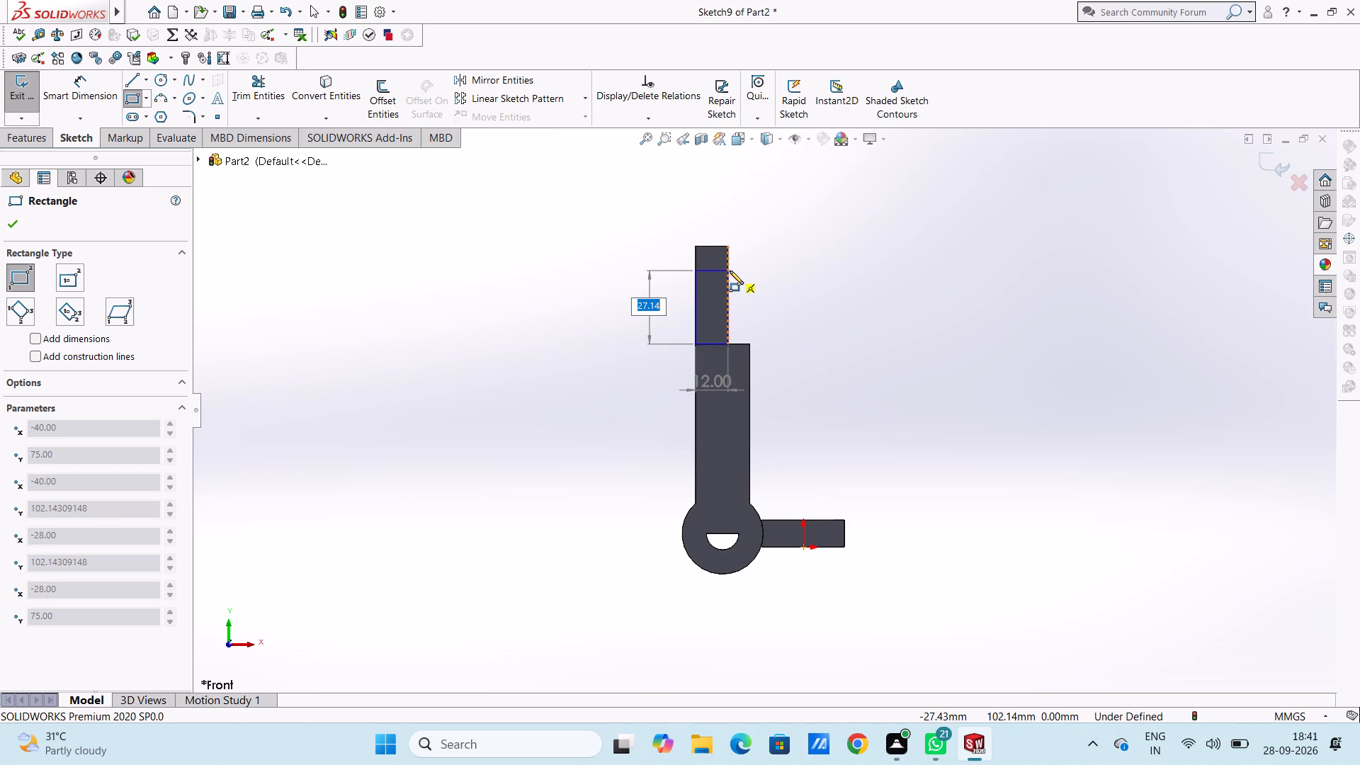
type("25")
key("Return")
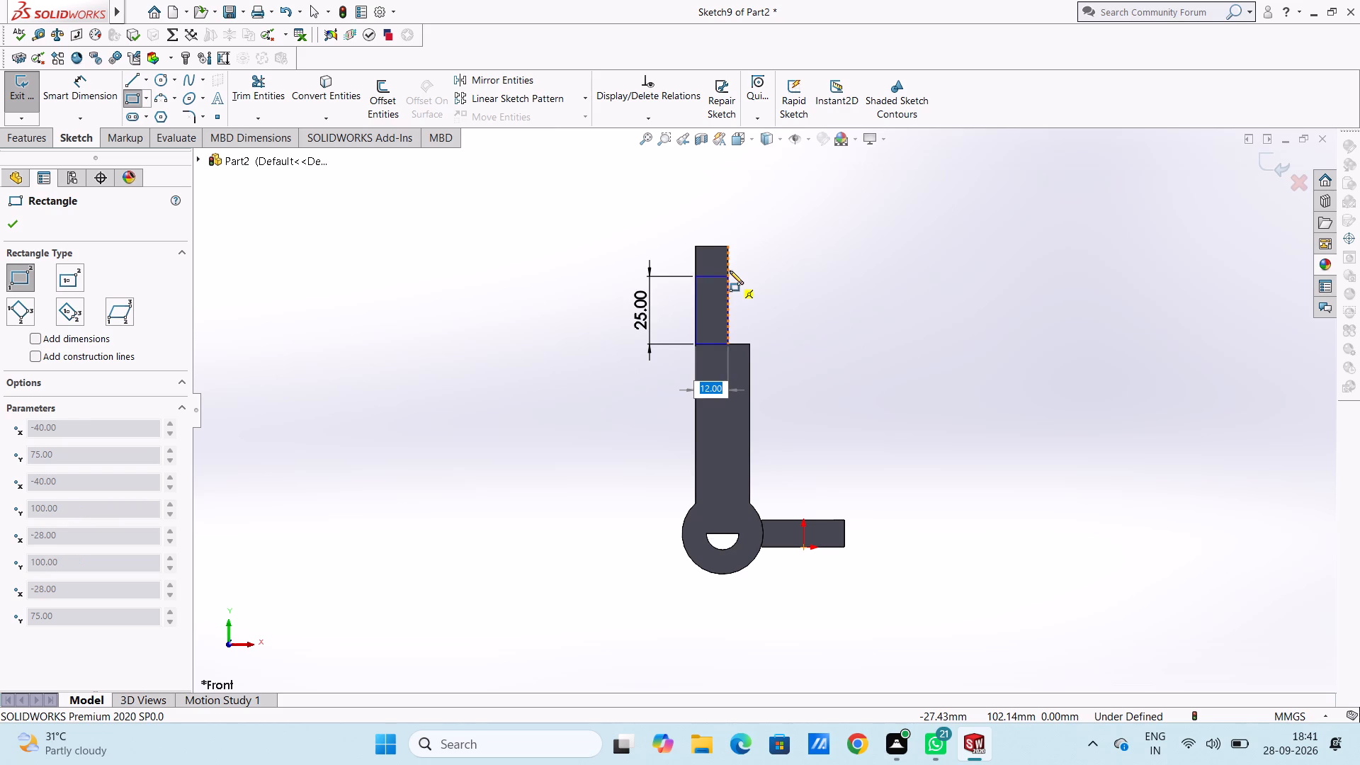
key("Return")
key("Escape")
key("Escape")
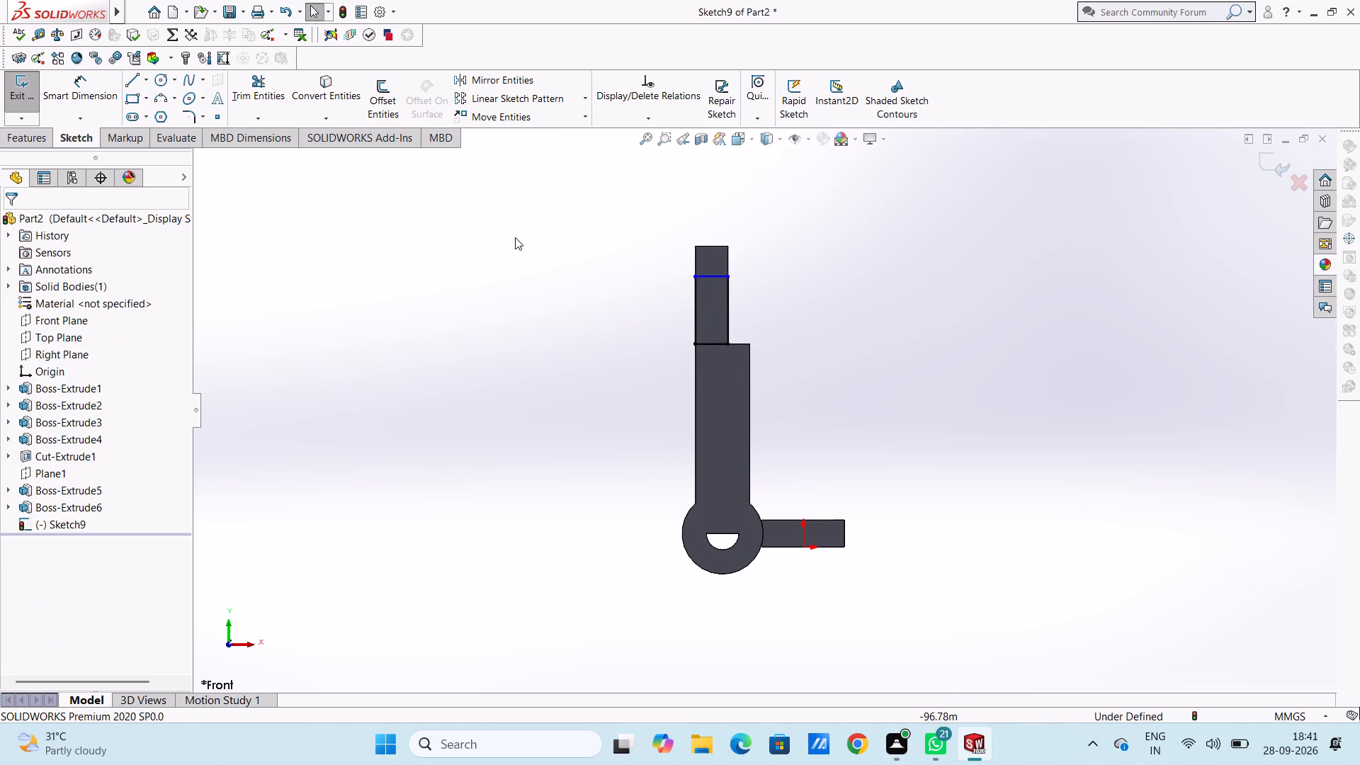
Sketch a second rectangle, 12 mm wide and about 11 mm high, from the plate's top -X corner to the first rectangle's upper +X corner.
left_click(127, 100)
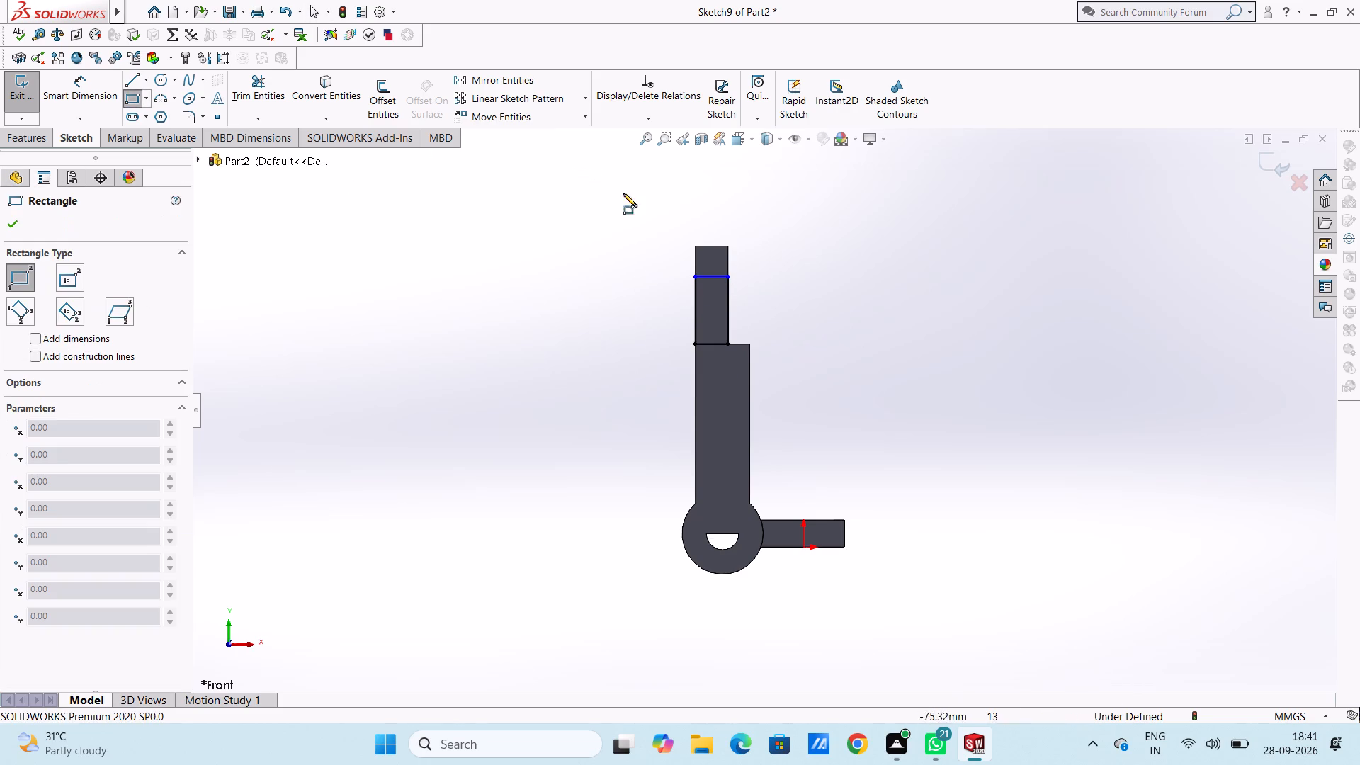
left_click(695, 246)
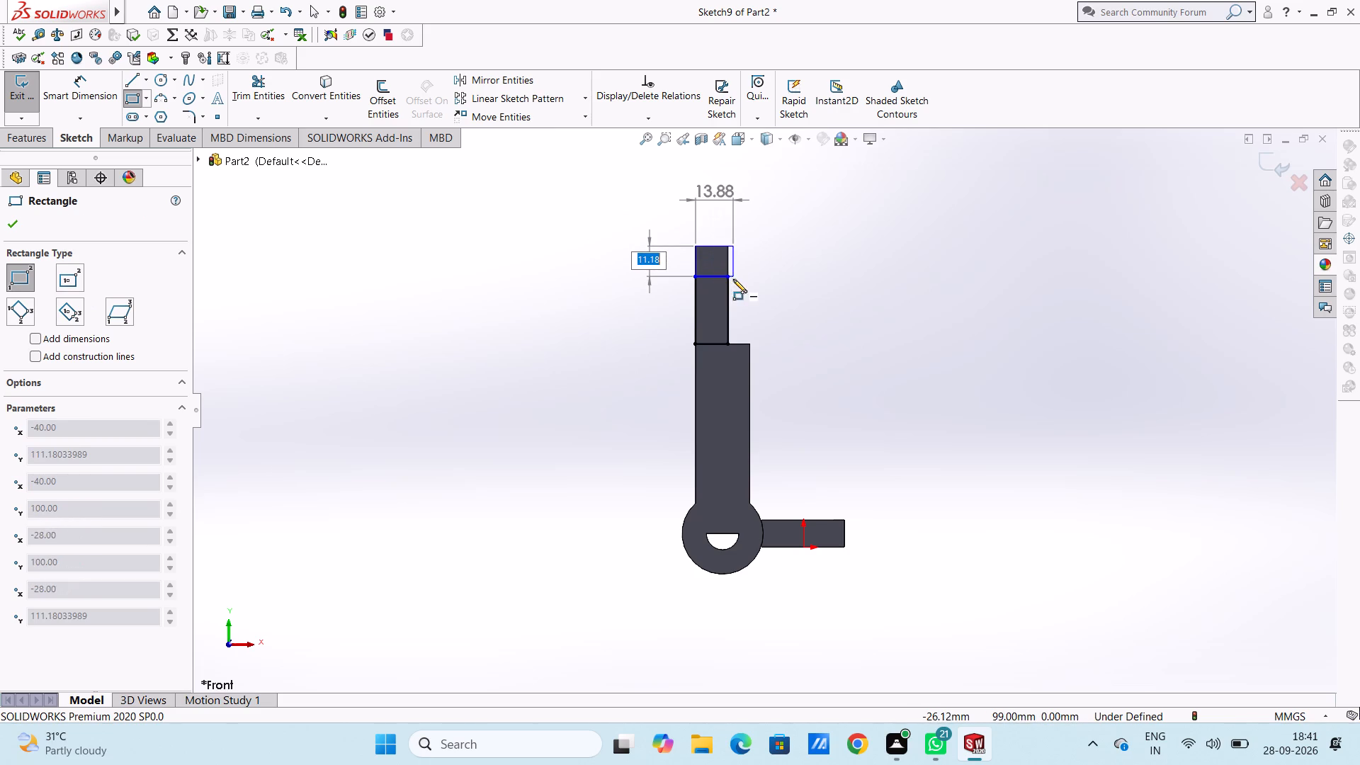
left_click(728, 278)
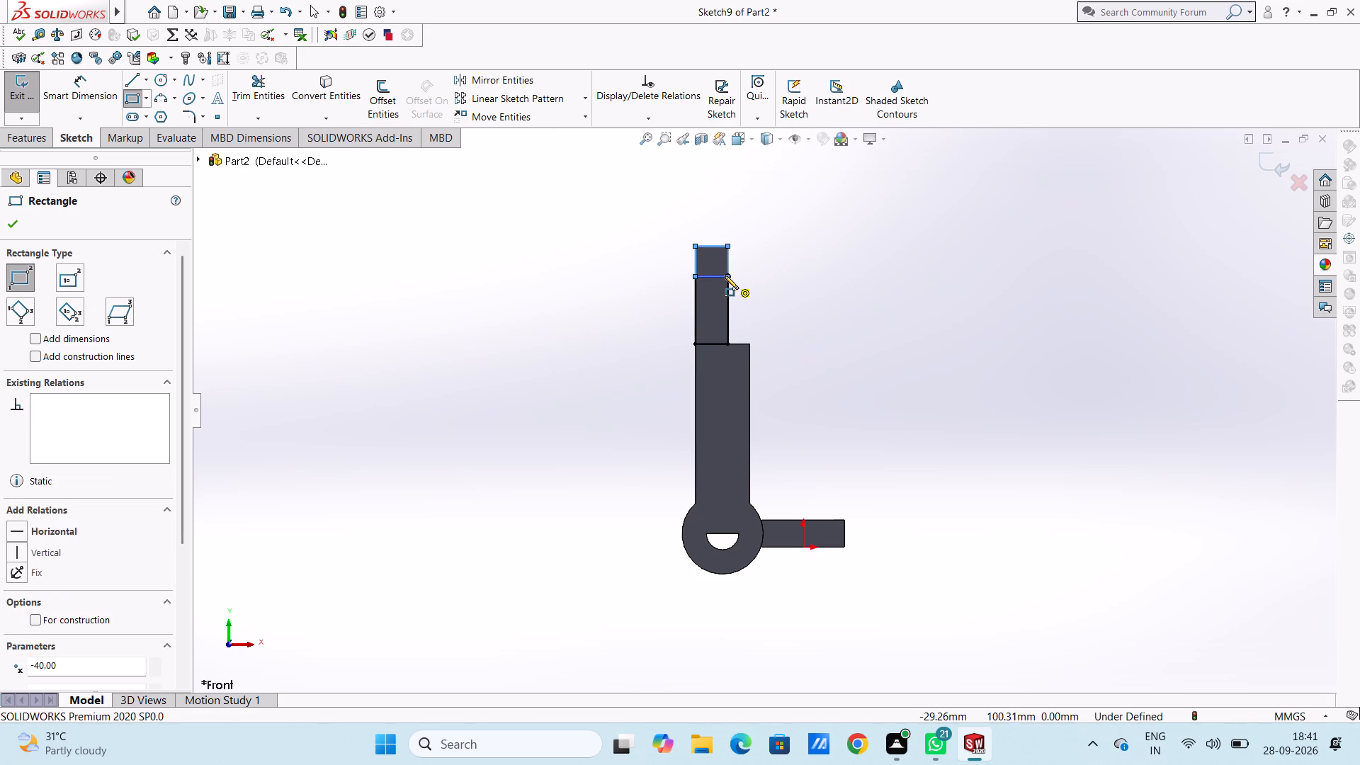
key("Escape")
key("Escape")
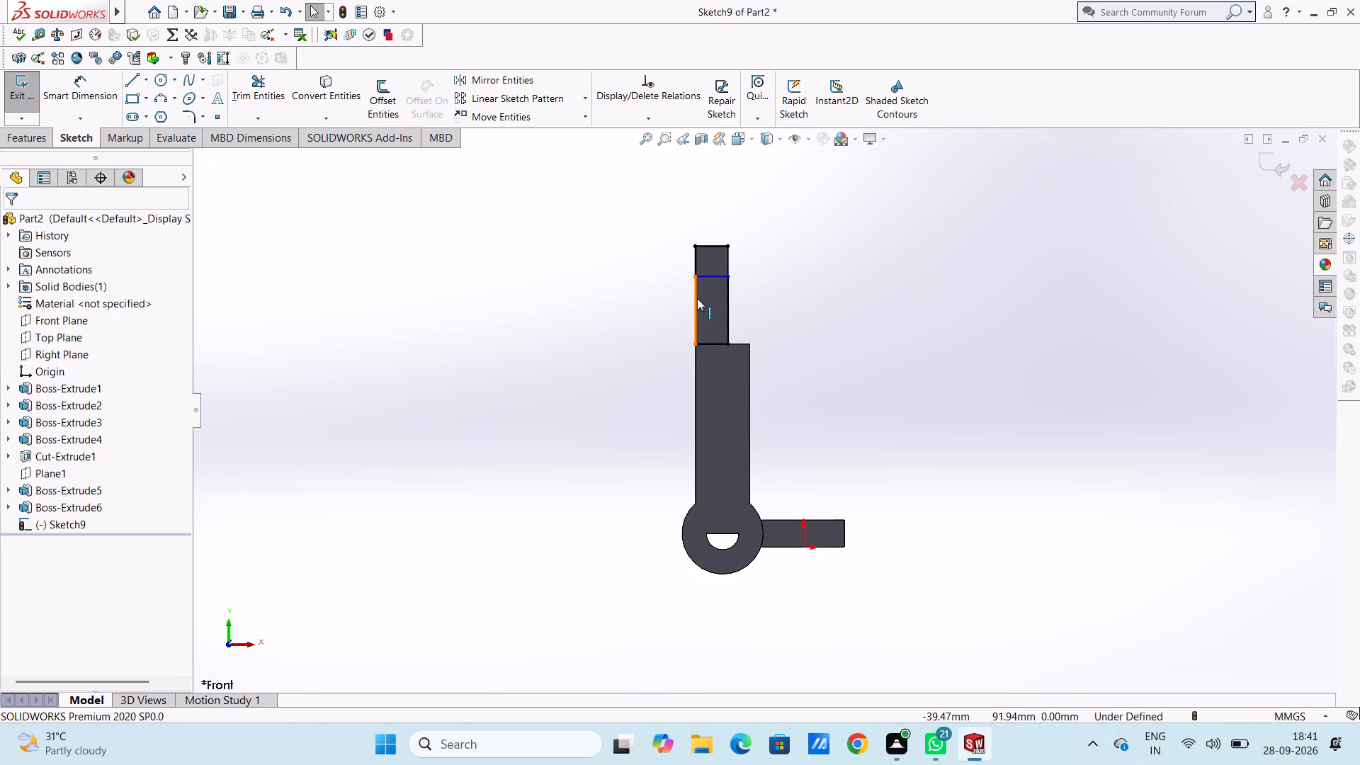
Delete the lower rectangle's two vertical sides and bottom line.
left_click(697, 298)
left_click(722, 341, "ctrl")
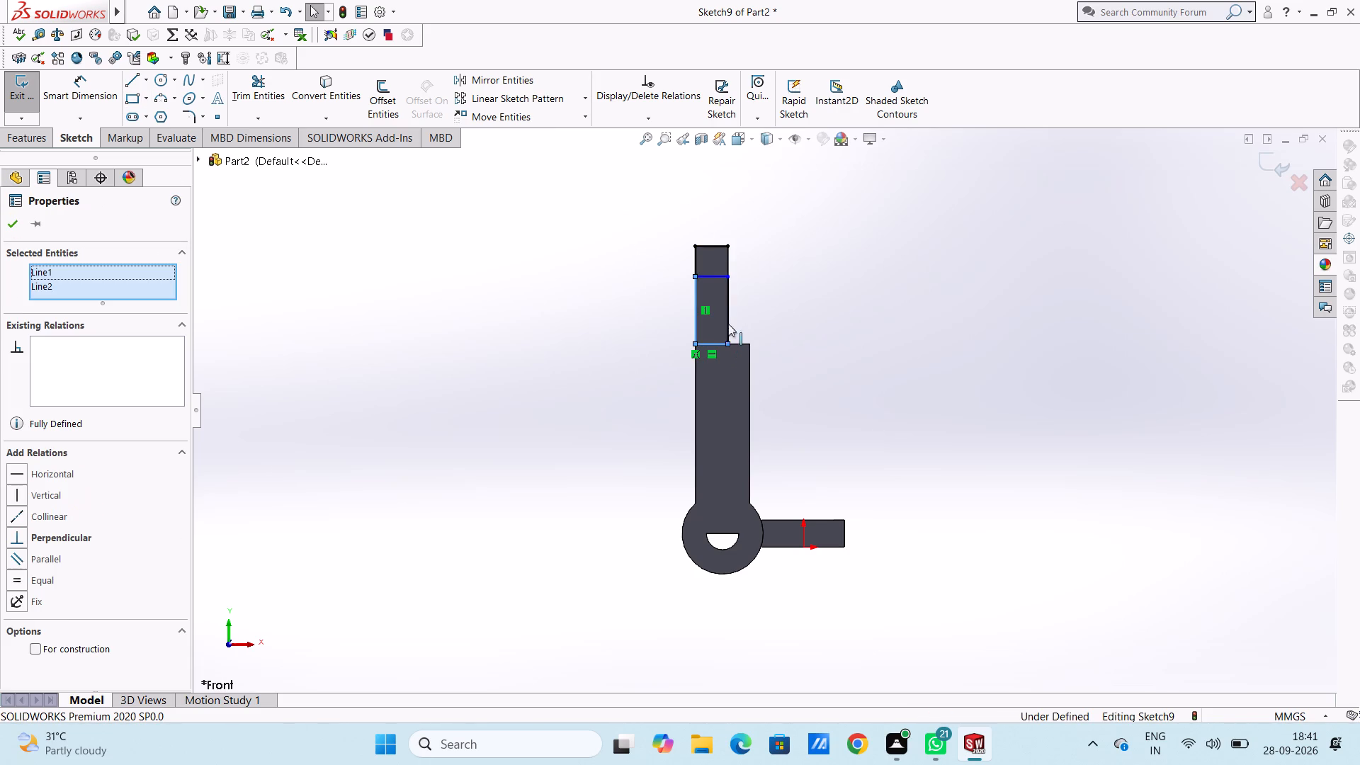
left_click(730, 317, "ctrl")
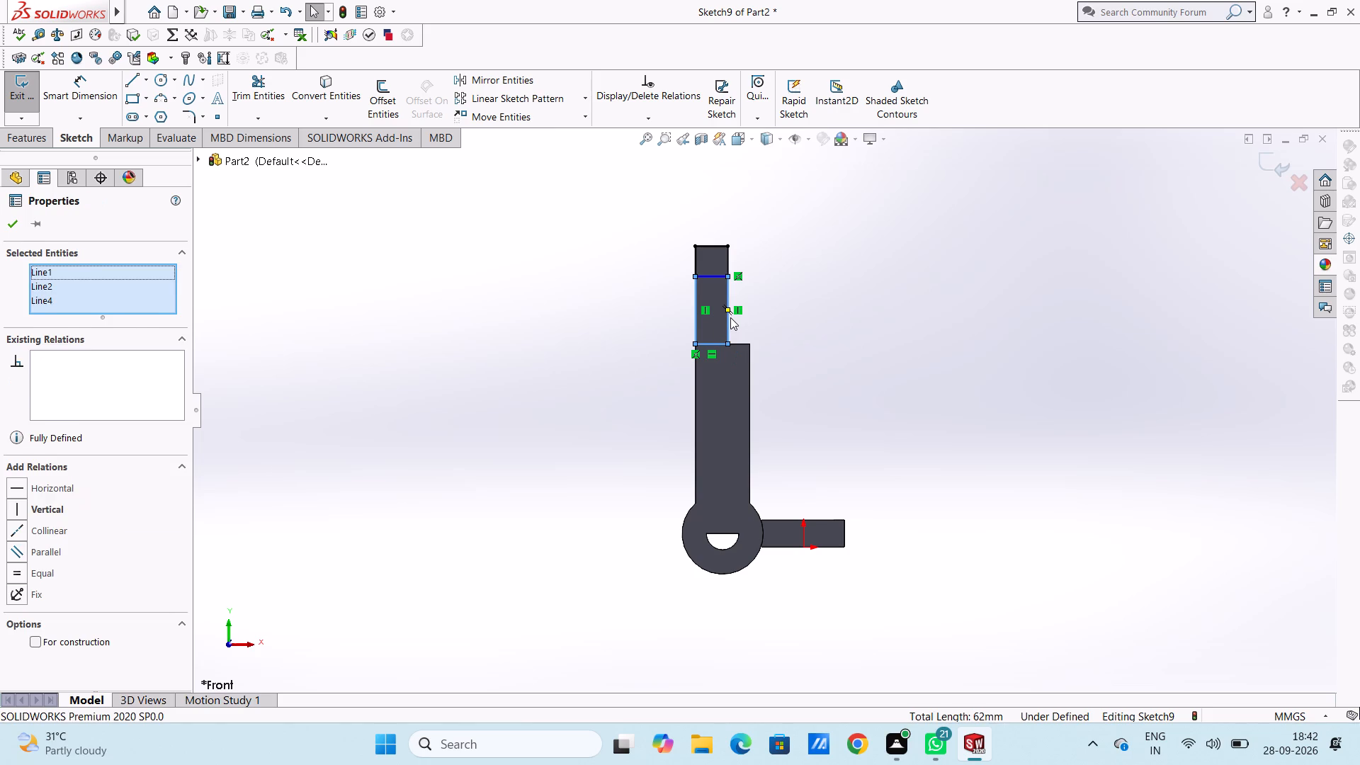
key("Delete")
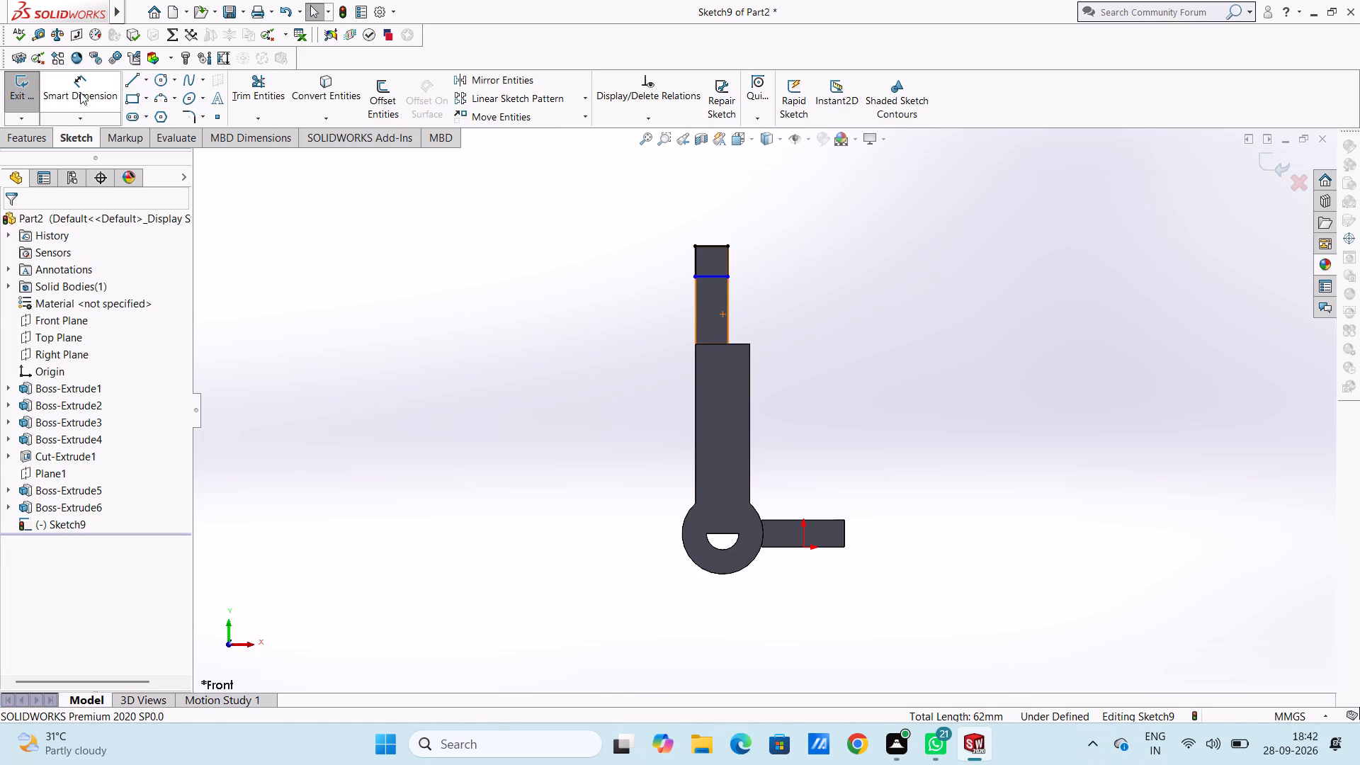
Dimension the upper rectangle's height along its -X side, placing the dimension outside the part.
left_click(80, 91)
left_click(694, 256)
left_click(601, 259)
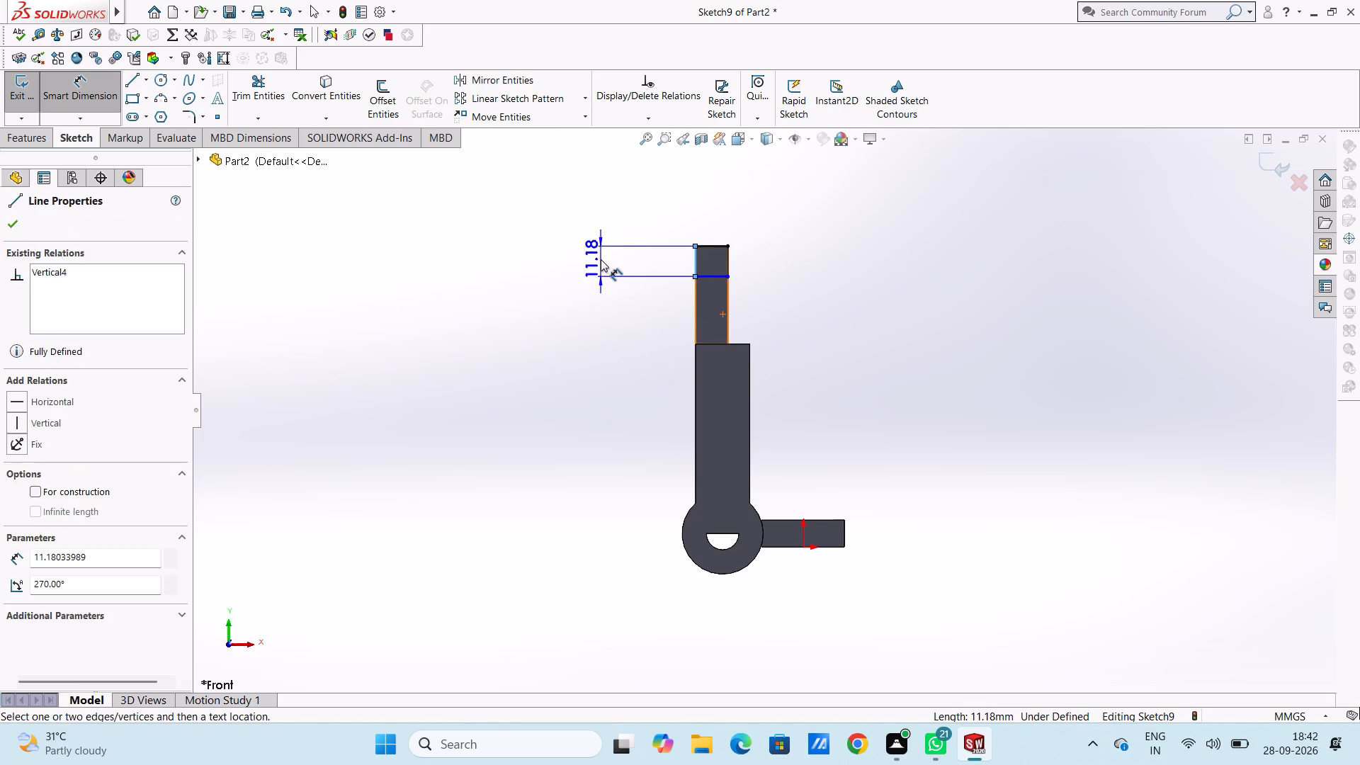
left_click(542, 239)
left_click(516, 249)
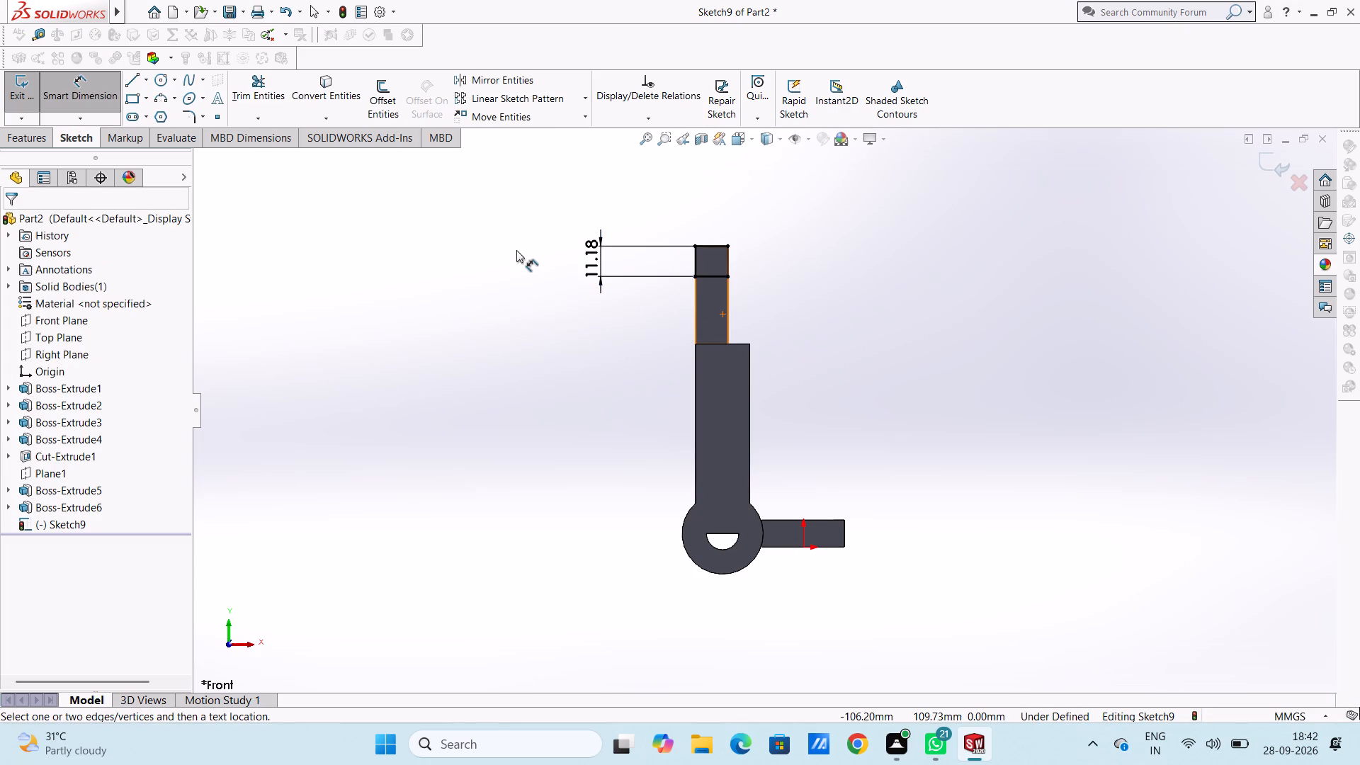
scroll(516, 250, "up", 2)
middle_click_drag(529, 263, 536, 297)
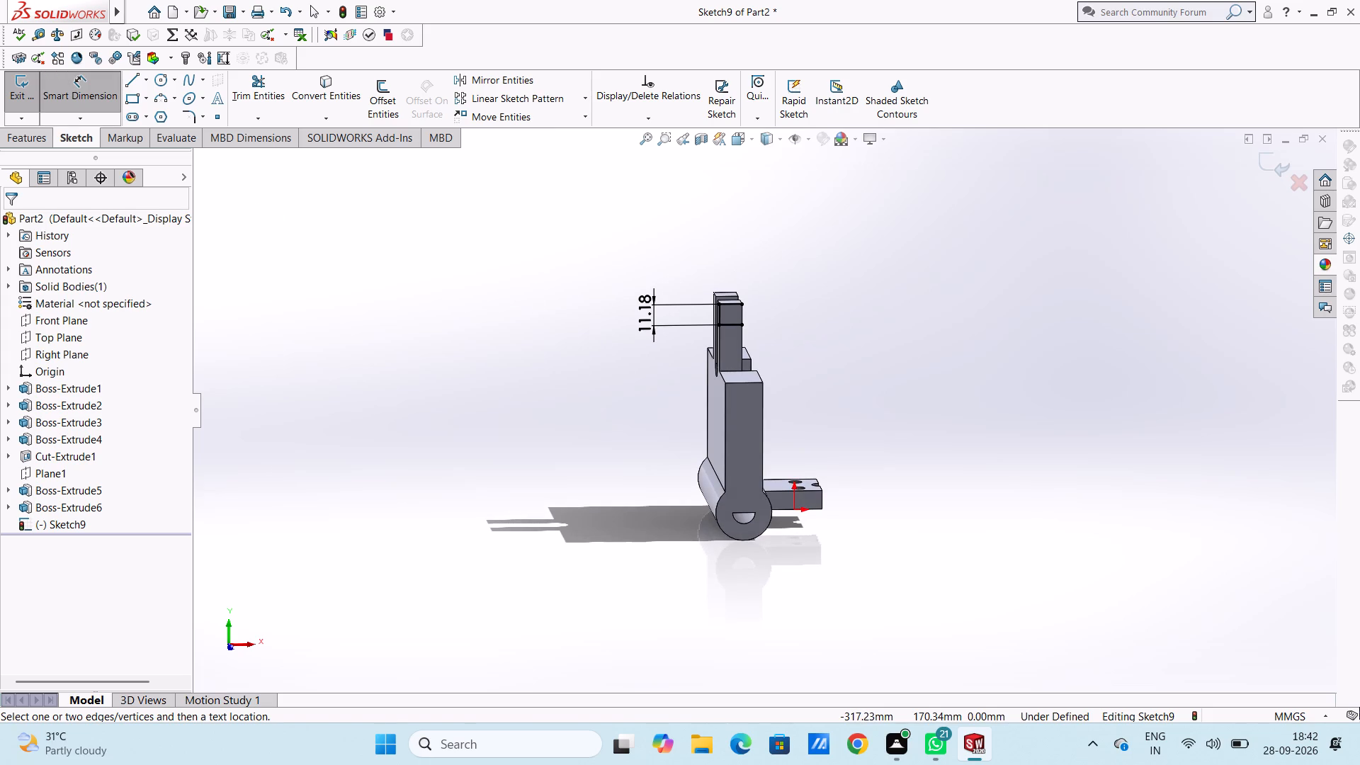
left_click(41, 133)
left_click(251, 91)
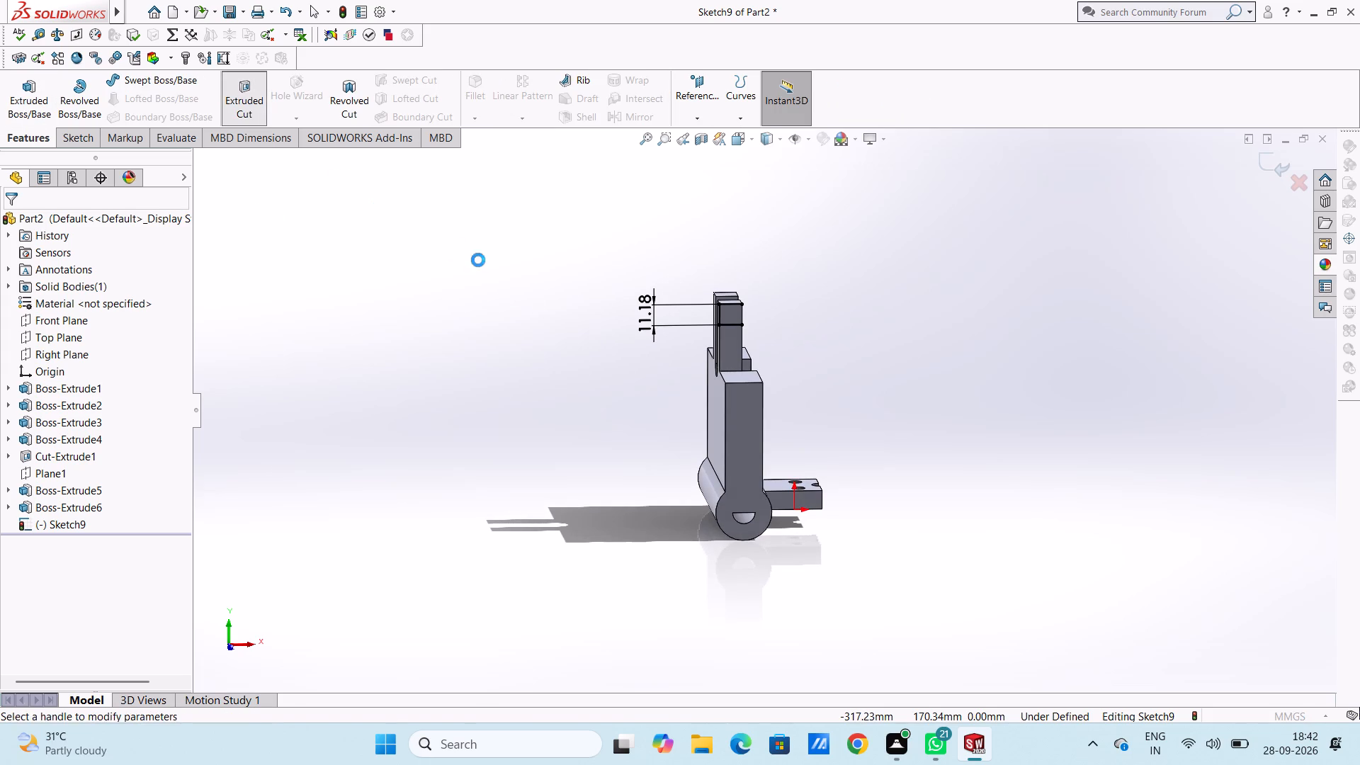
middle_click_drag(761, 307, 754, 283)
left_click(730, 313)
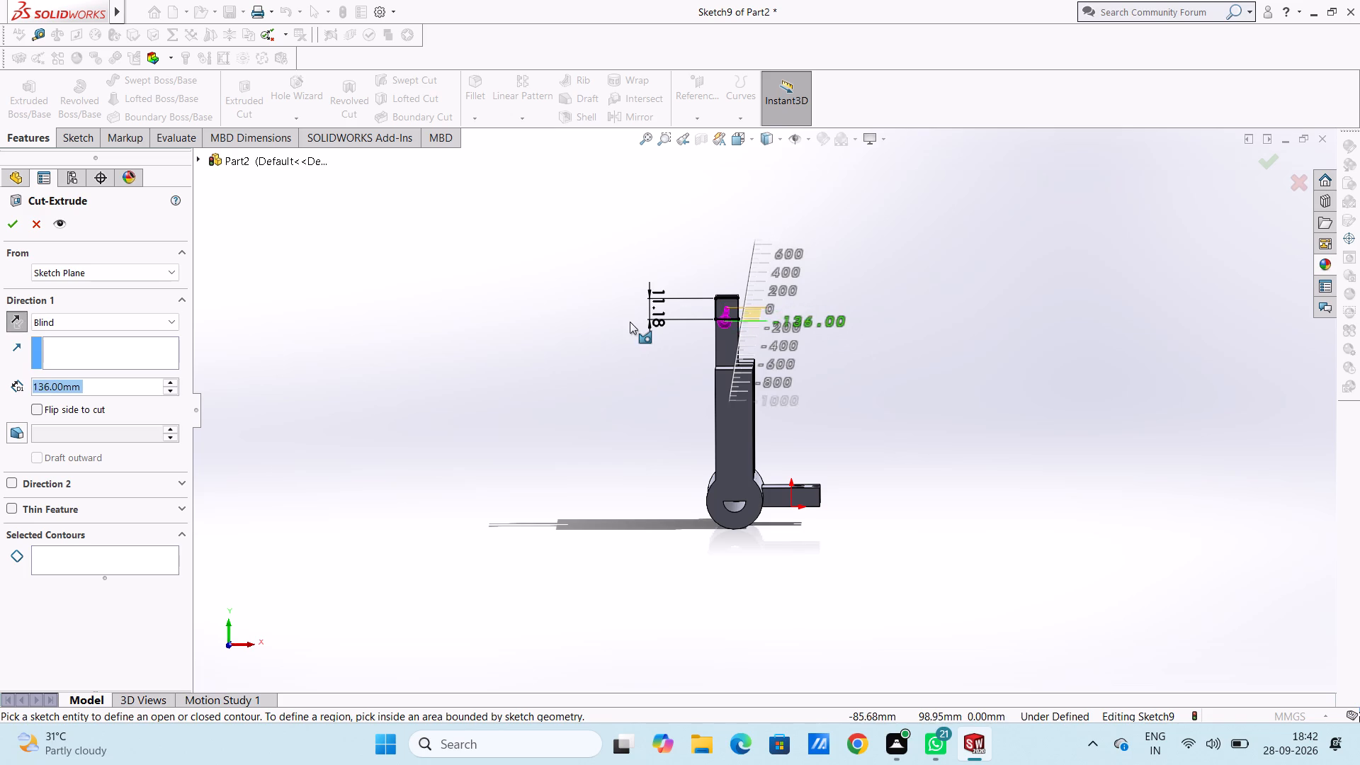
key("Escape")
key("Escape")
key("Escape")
Cut-extrude the rectangular region at the top of the slotted plate's side face to a blind depth of 50 mm.
middle_click_drag(826, 278, 780, 327)
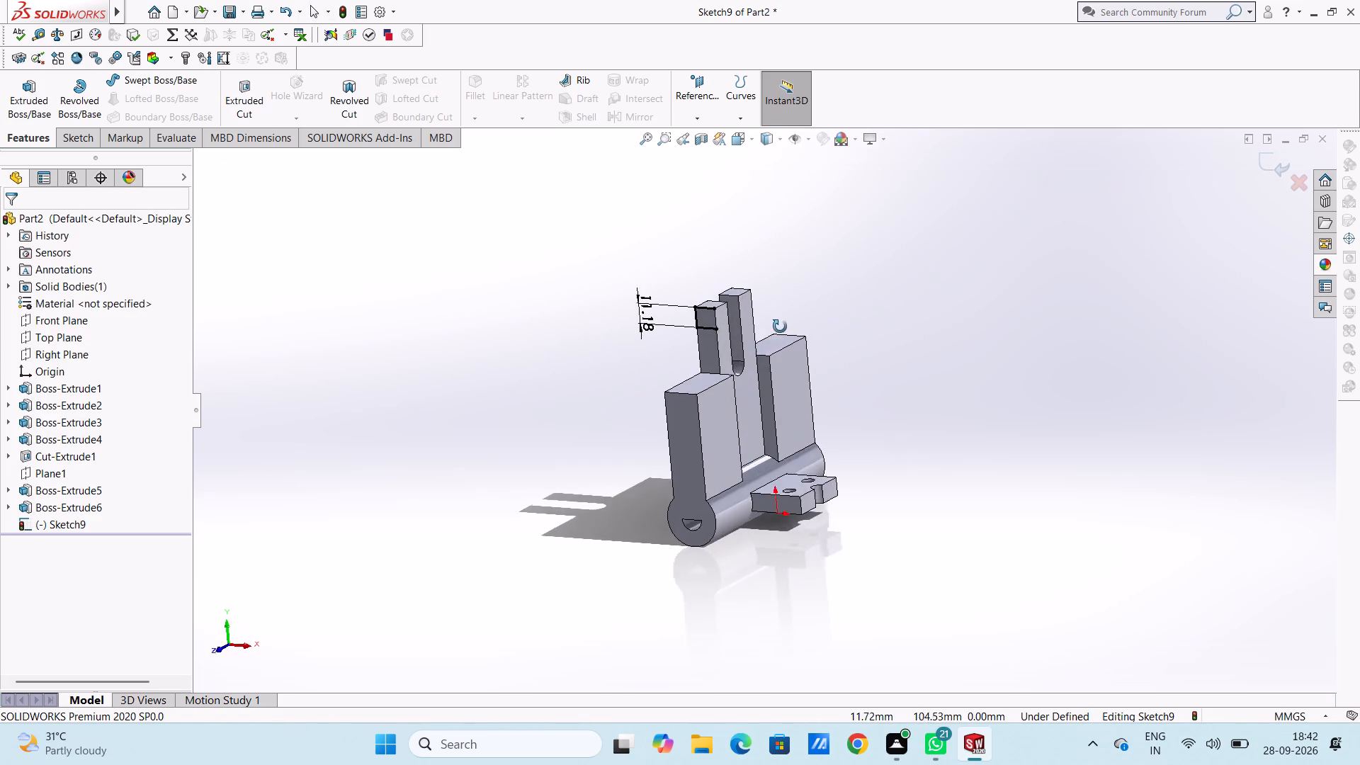
middle_click_drag(780, 327, 771, 338)
scroll(676, 306, "down", 6)
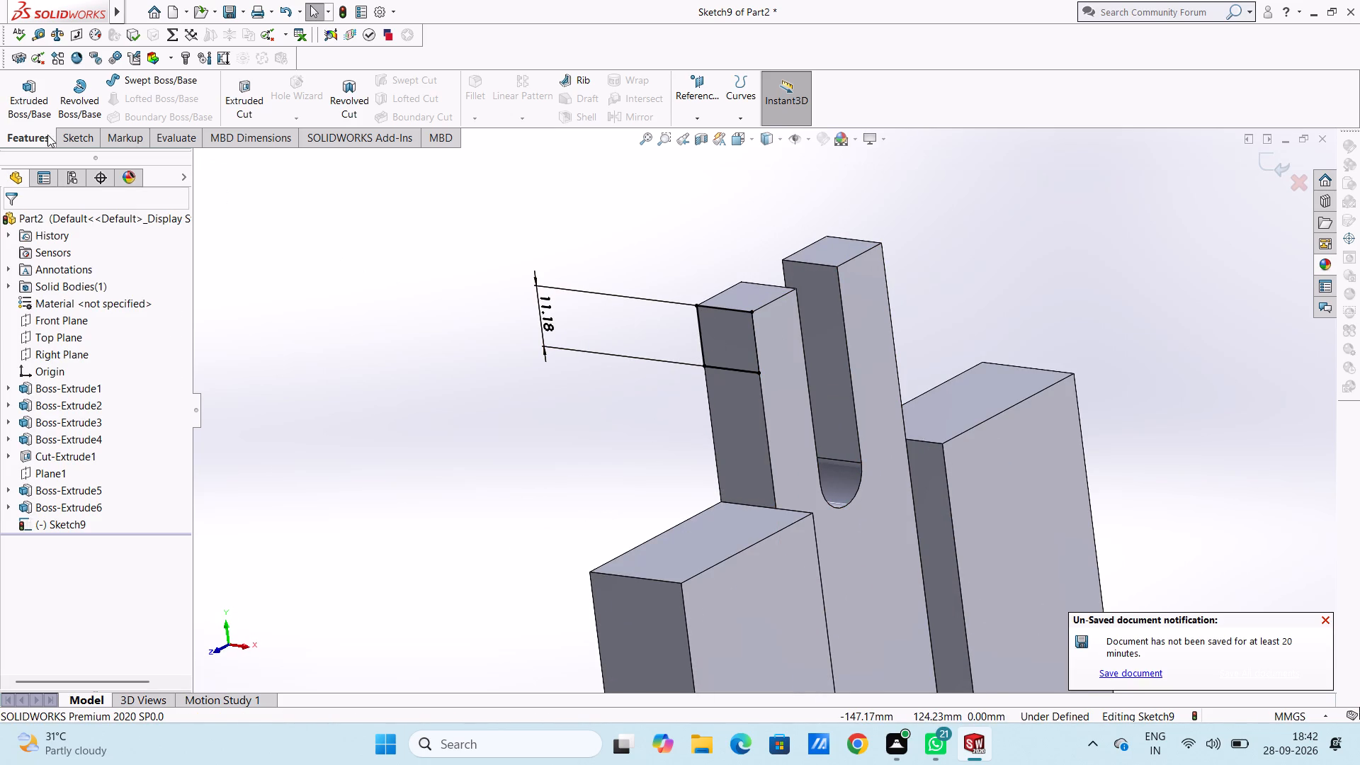
left_click(263, 87)
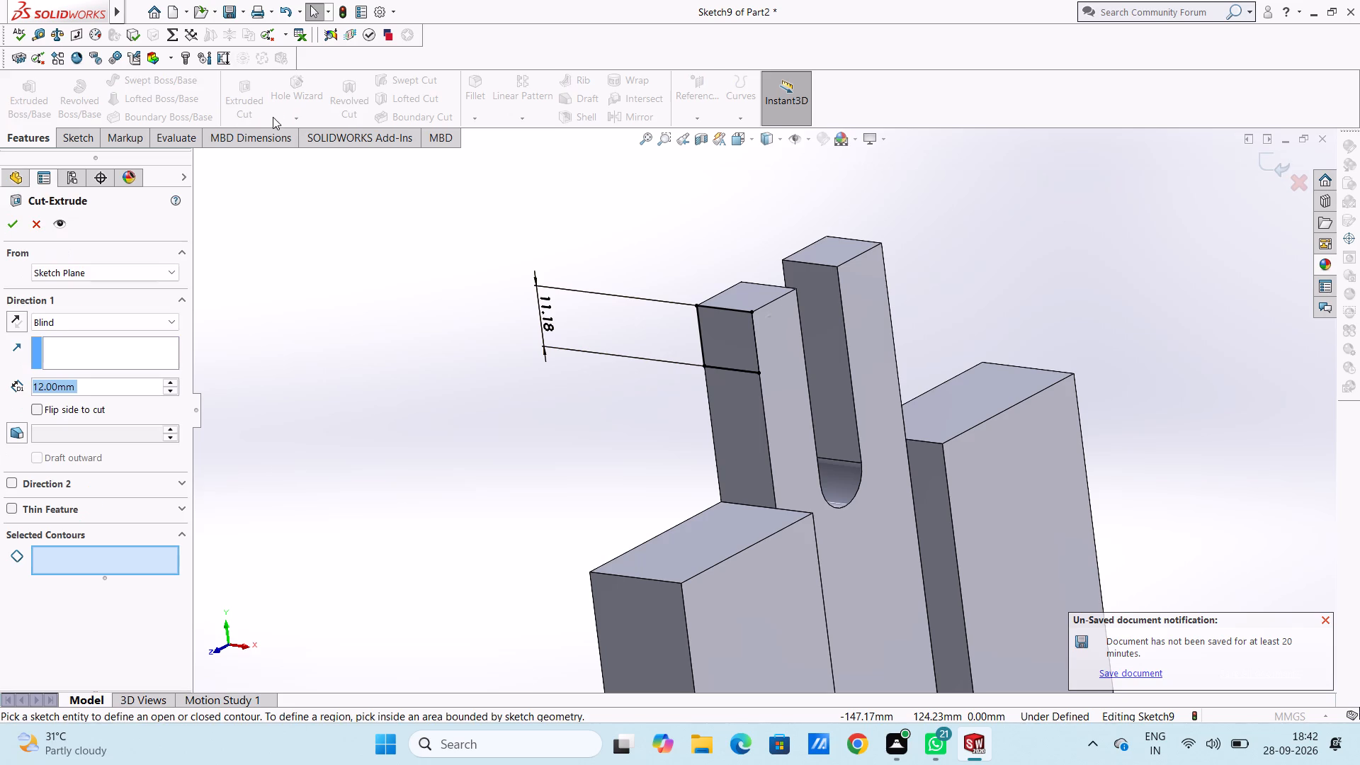
left_click(718, 338)
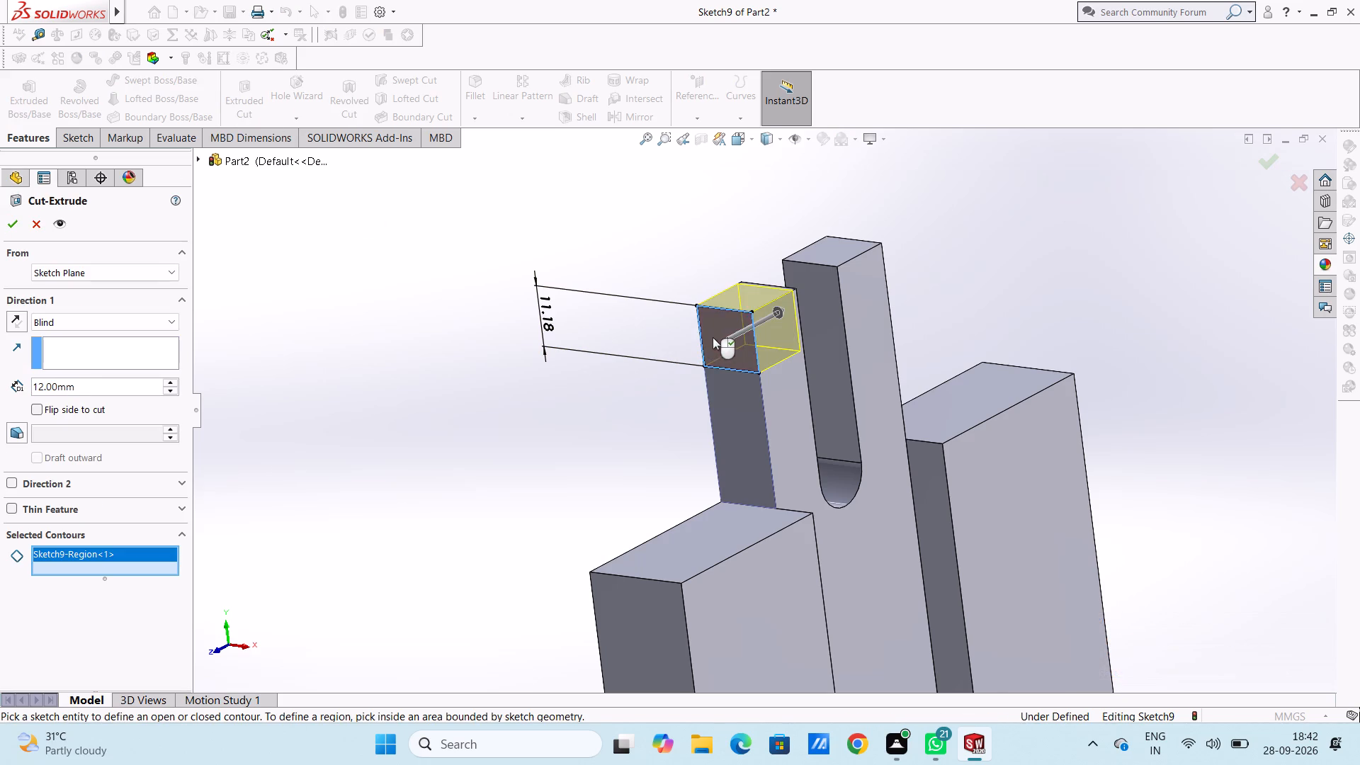
double_click(108, 384)
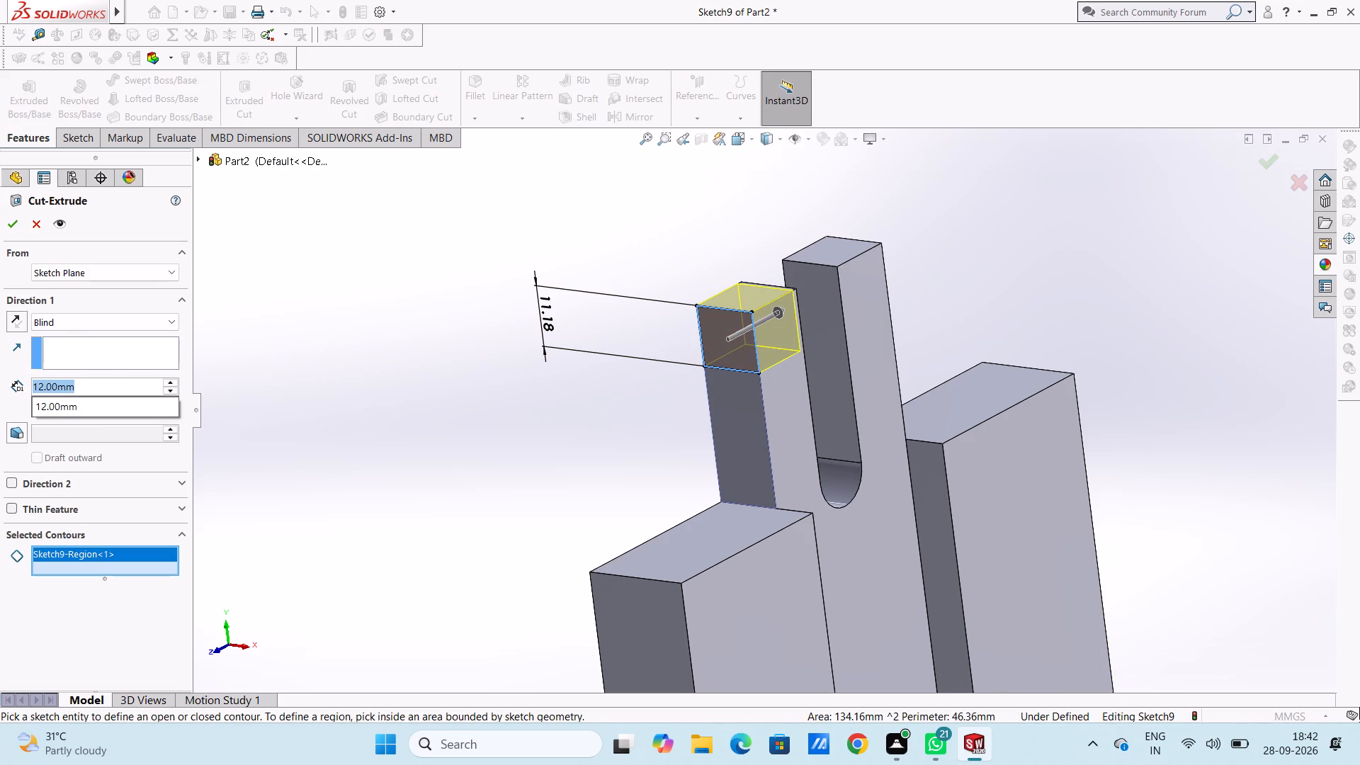
type("50")
key("Return")
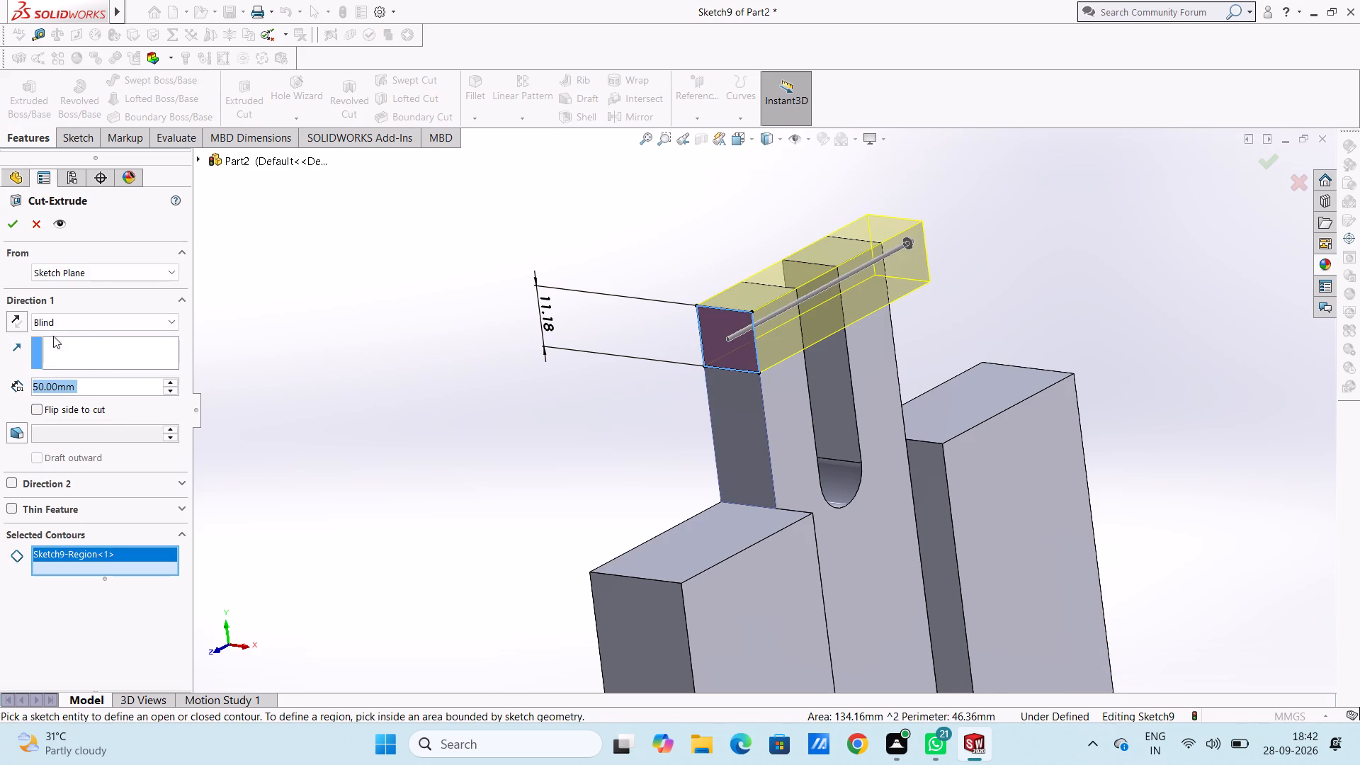
left_click(20, 225)
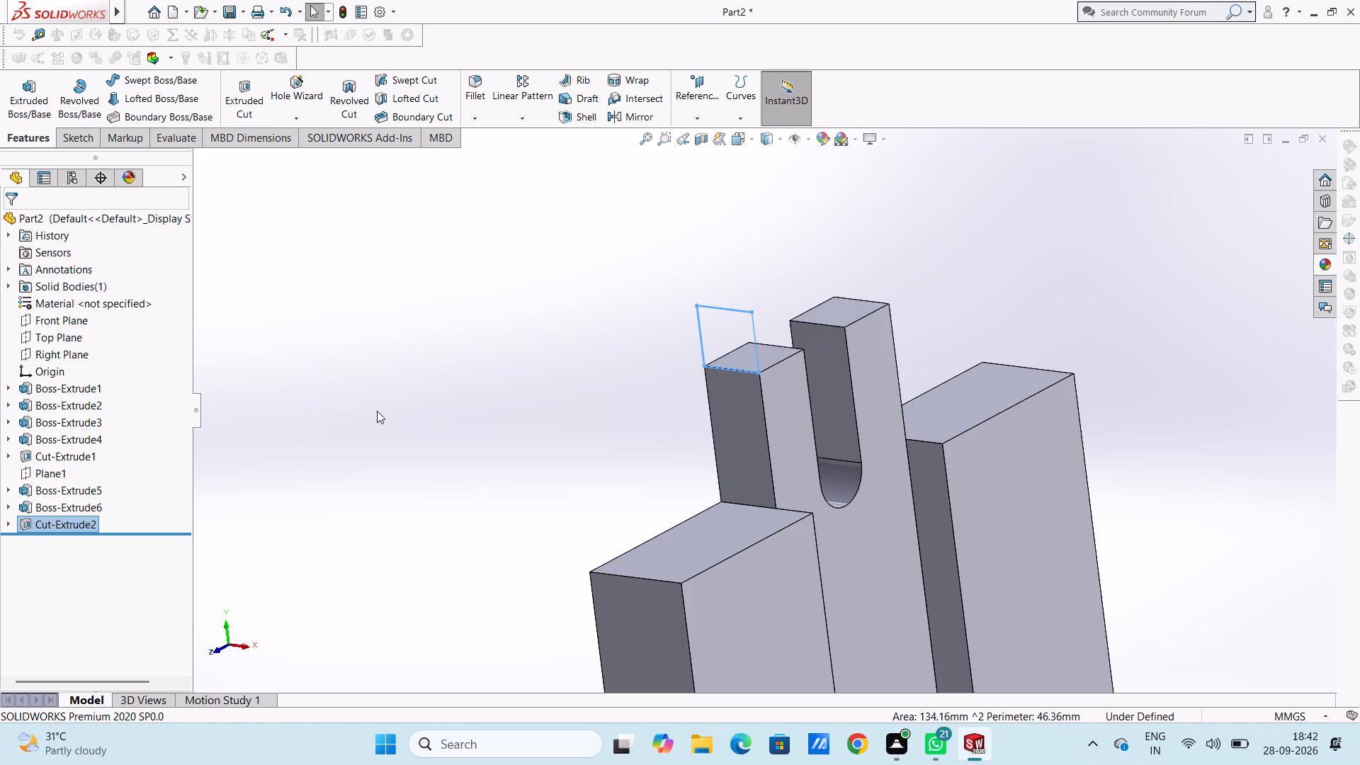
On the slotted plate's exposed side face, sketch a right triangle with a 12 mm top edge, 25 mm -X edge and diagonal between lower -X and upper +X corners.
left_click(377, 411)
key("ctrl+1")
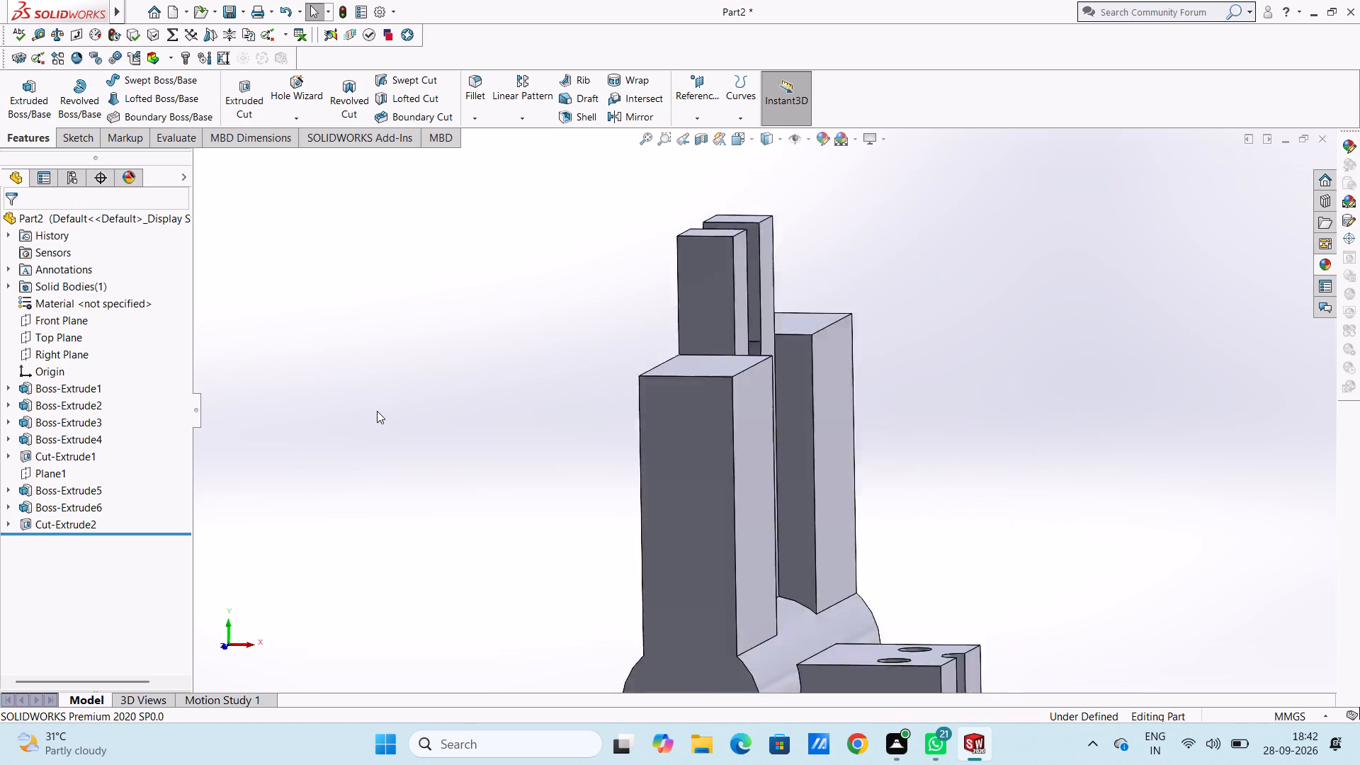
scroll(744, 206, "down", 2)
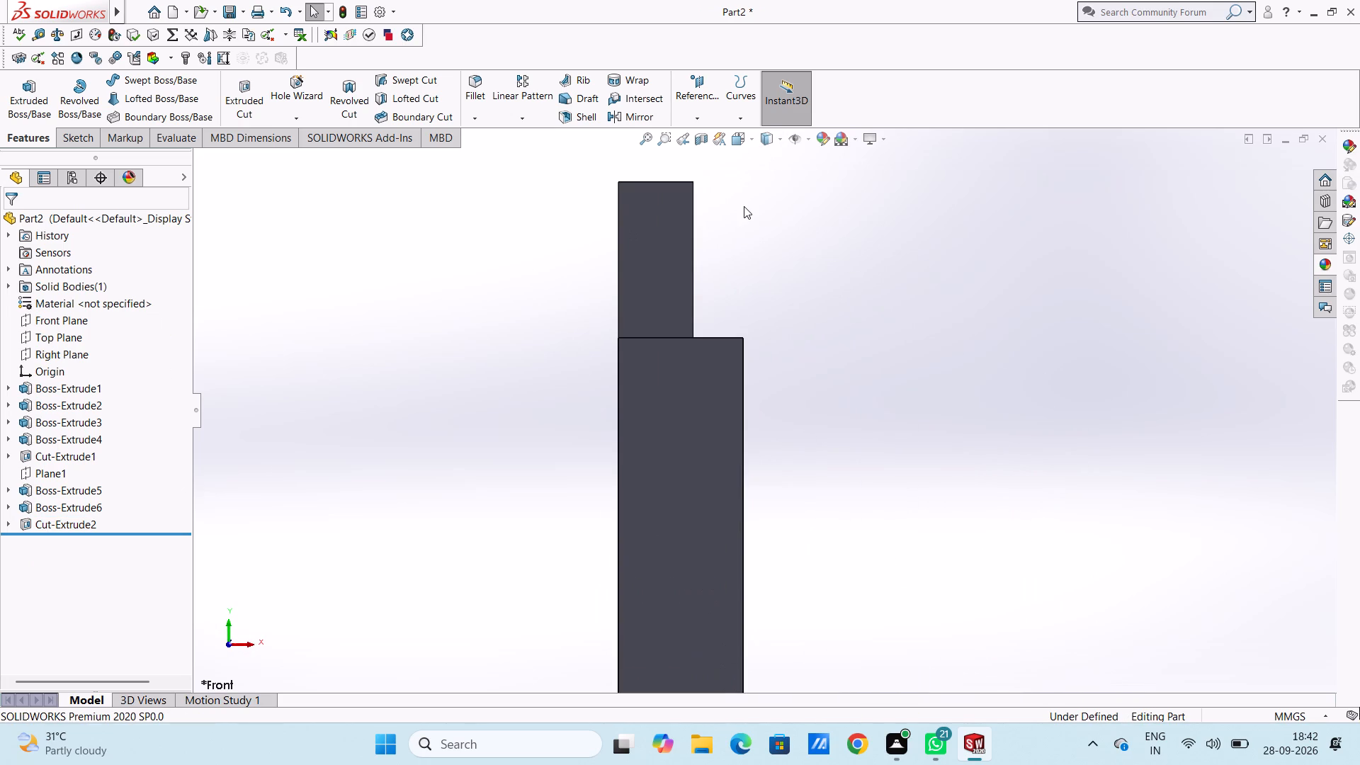
left_click(656, 266)
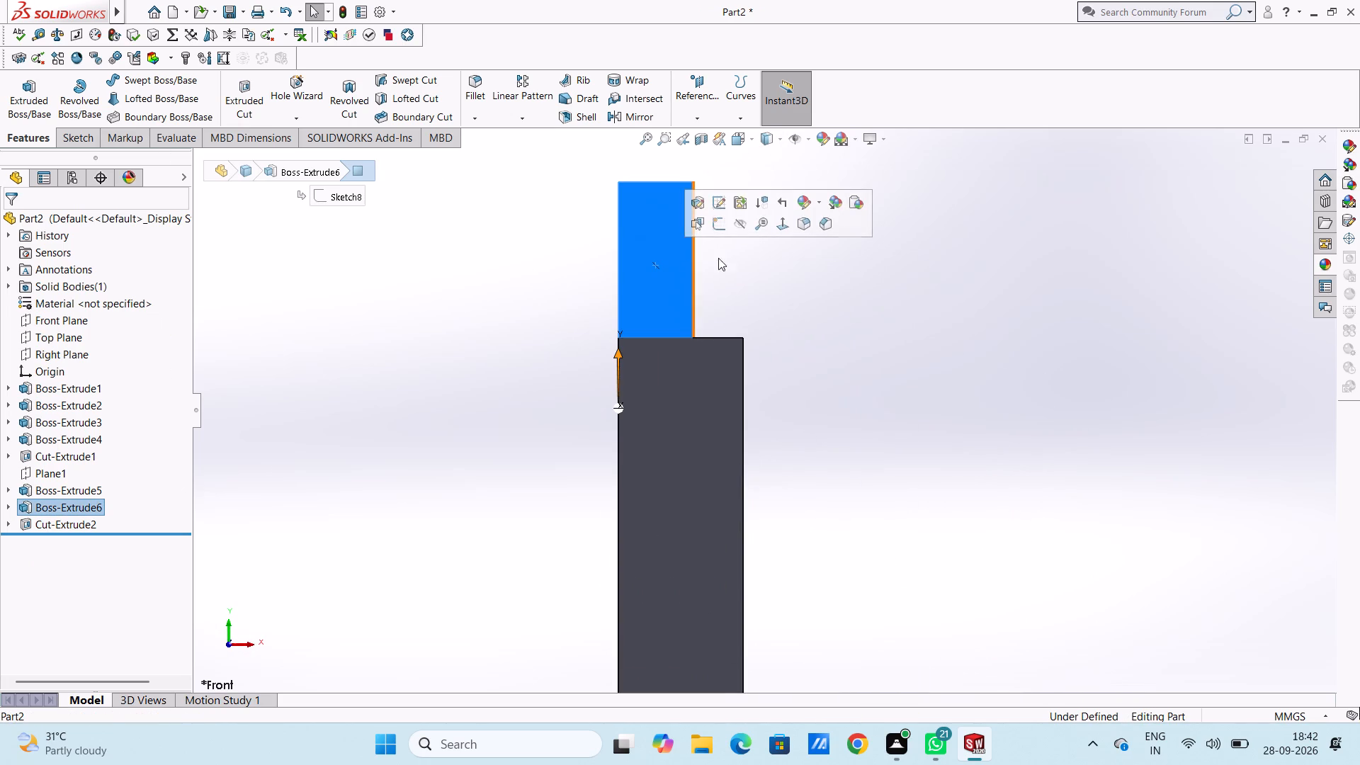
left_click(725, 232)
left_click(552, 297)
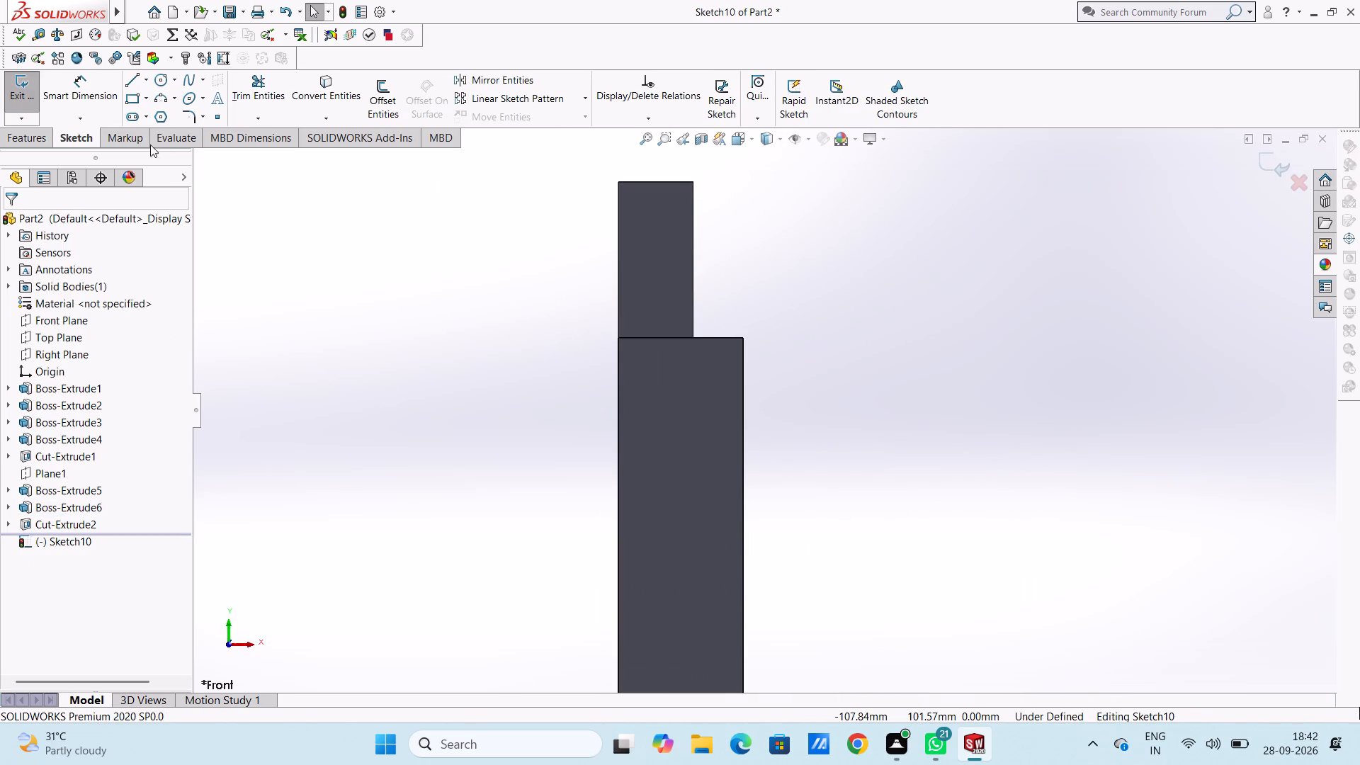
left_click(131, 76)
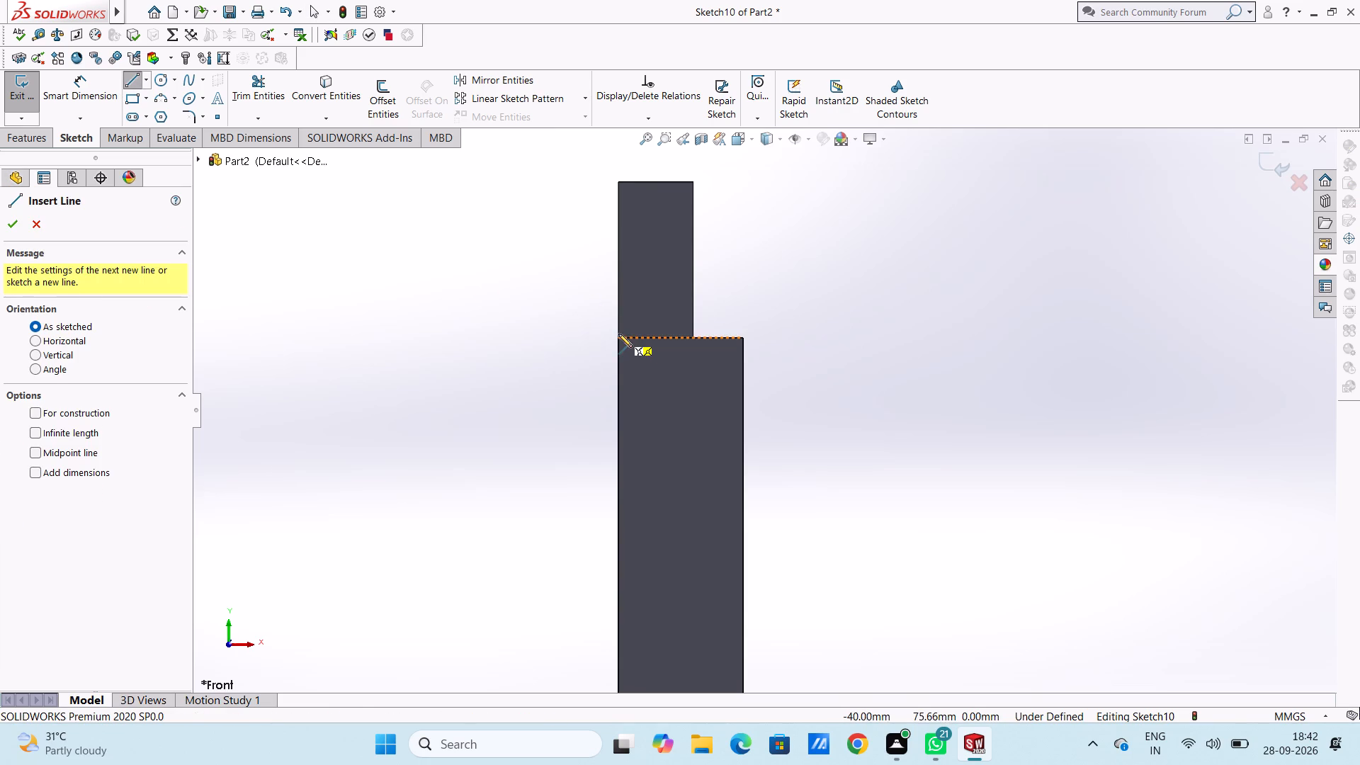
left_click(616, 339)
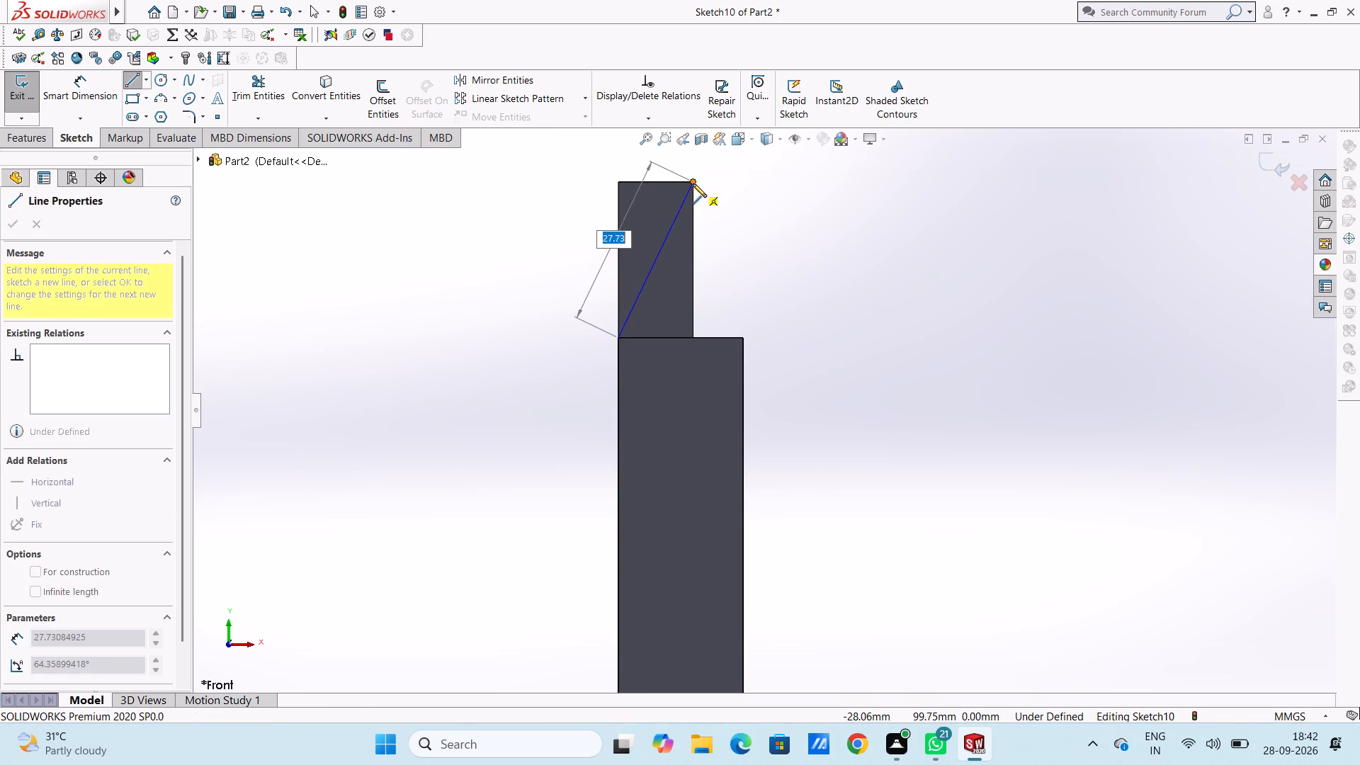
left_click(693, 183)
left_click(618, 180)
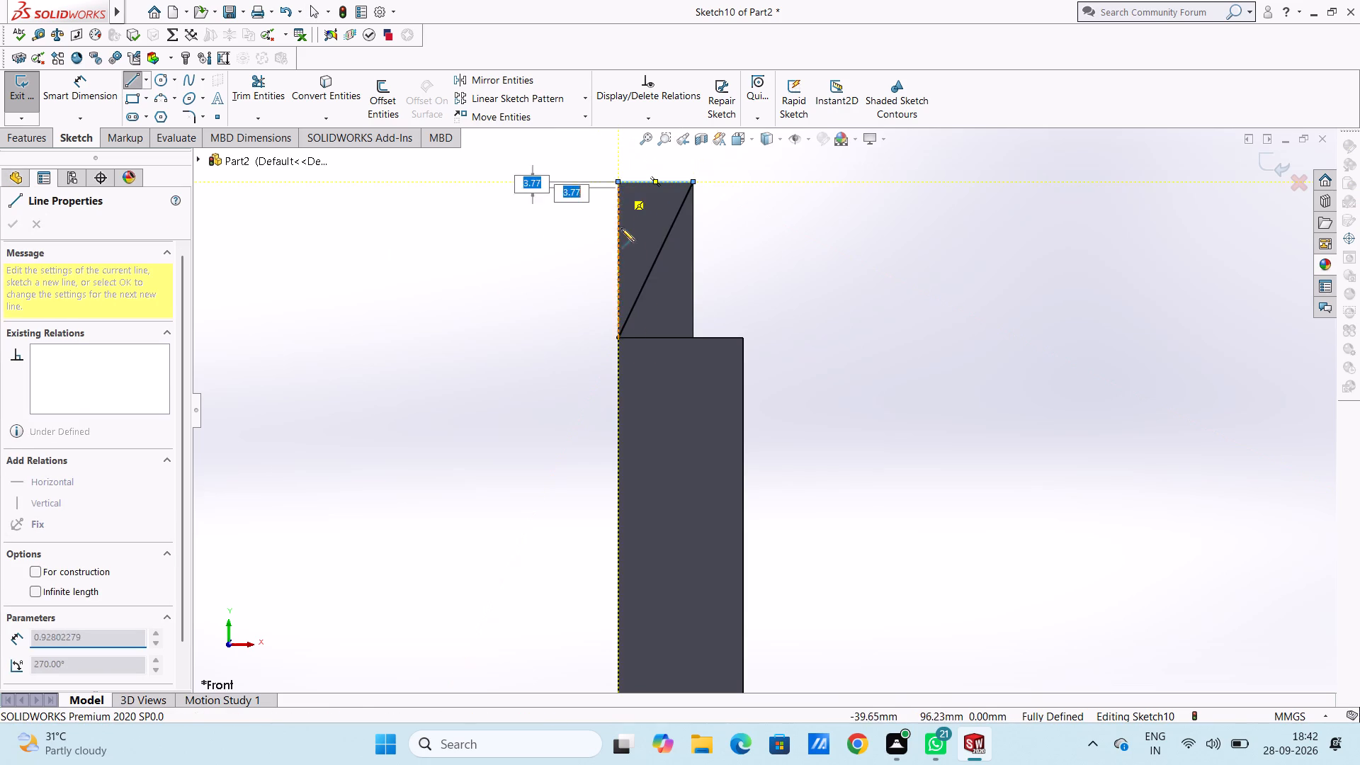
left_click(618, 336)
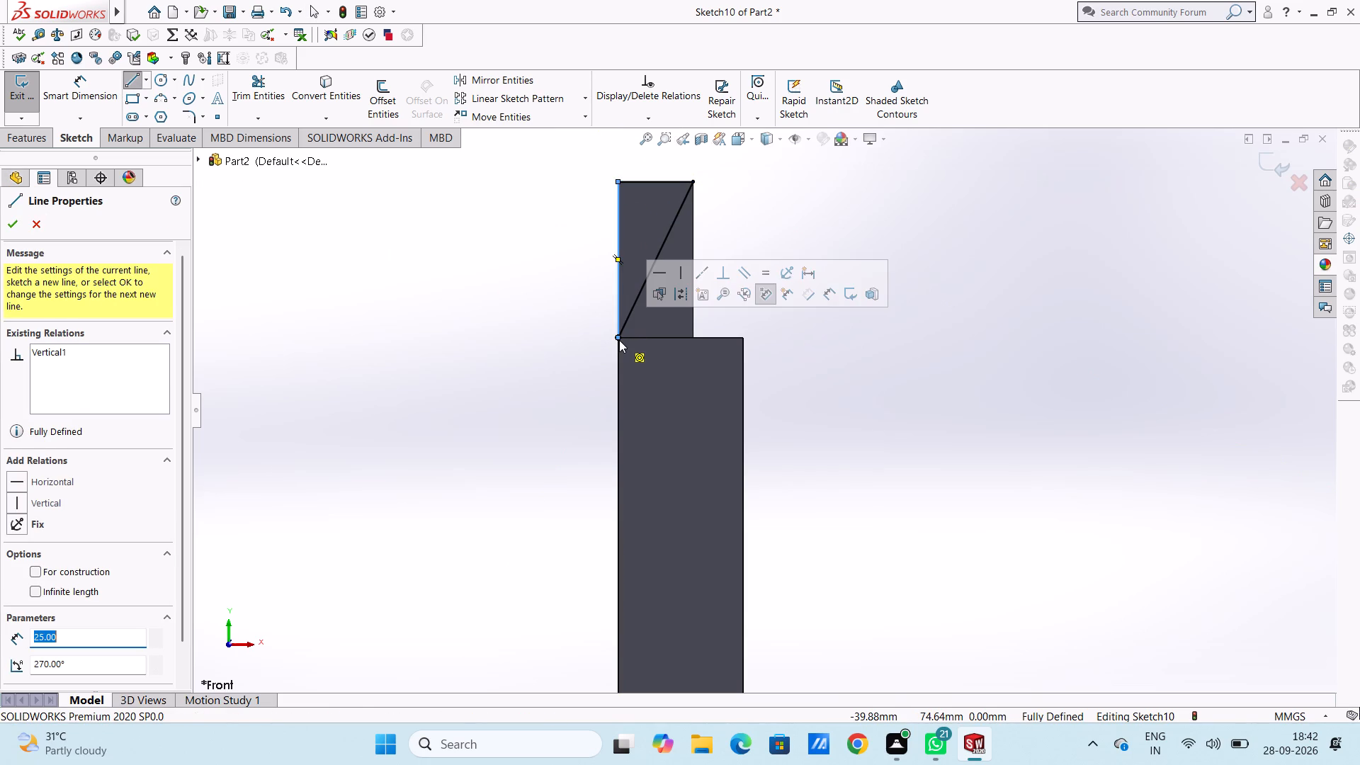
key("Escape")
key("Escape")
key("Escape")
Cut-extrude the triangle 50 mm blind through both prongs of the slotted plate.
scroll(619, 340, "up", 4)
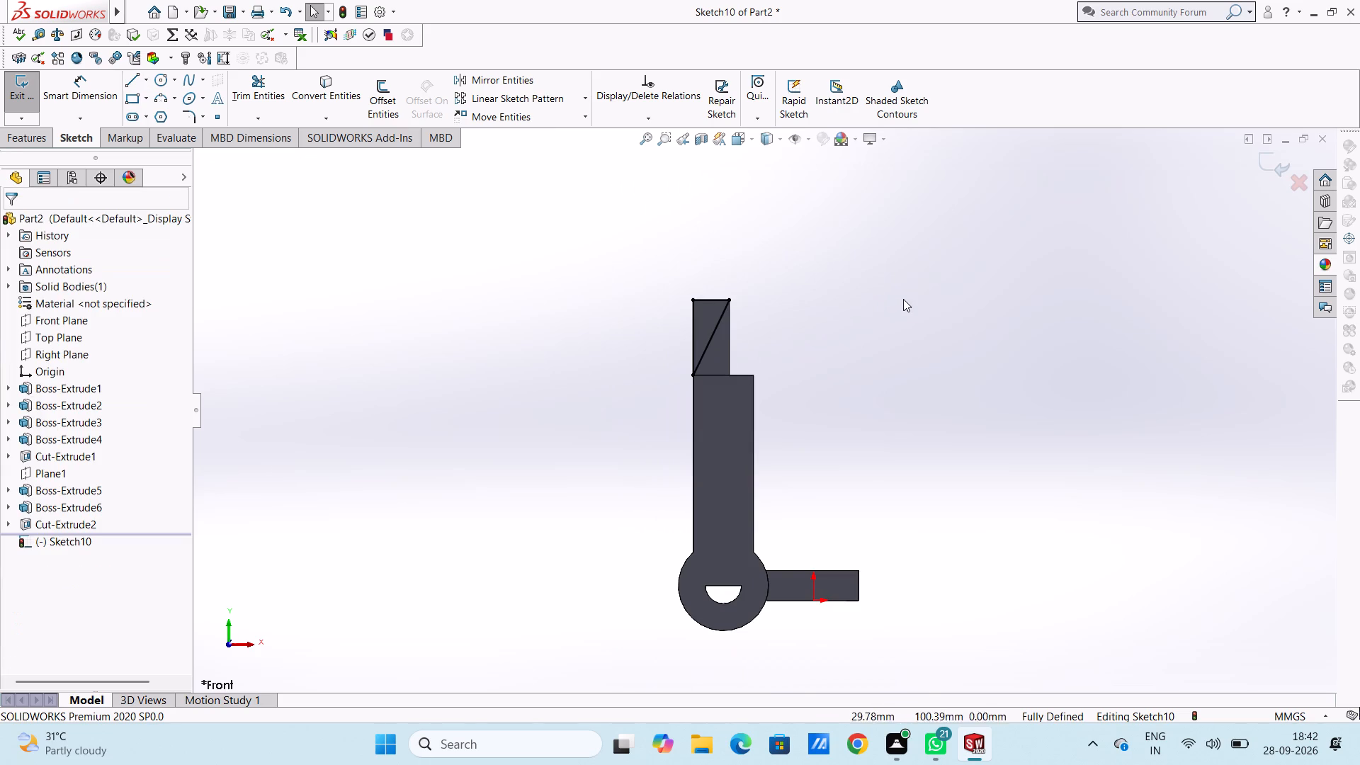
middle_click_drag(903, 299, 867, 350)
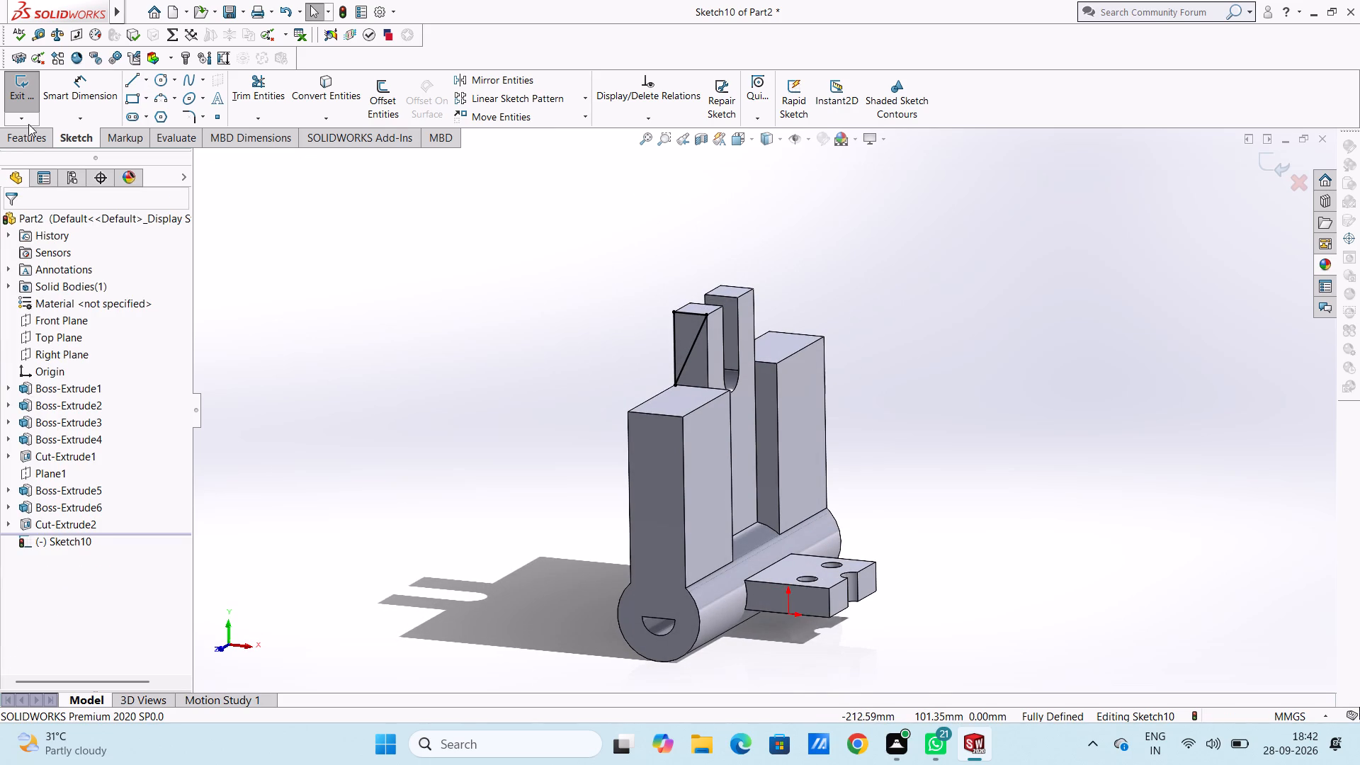
left_click(28, 136)
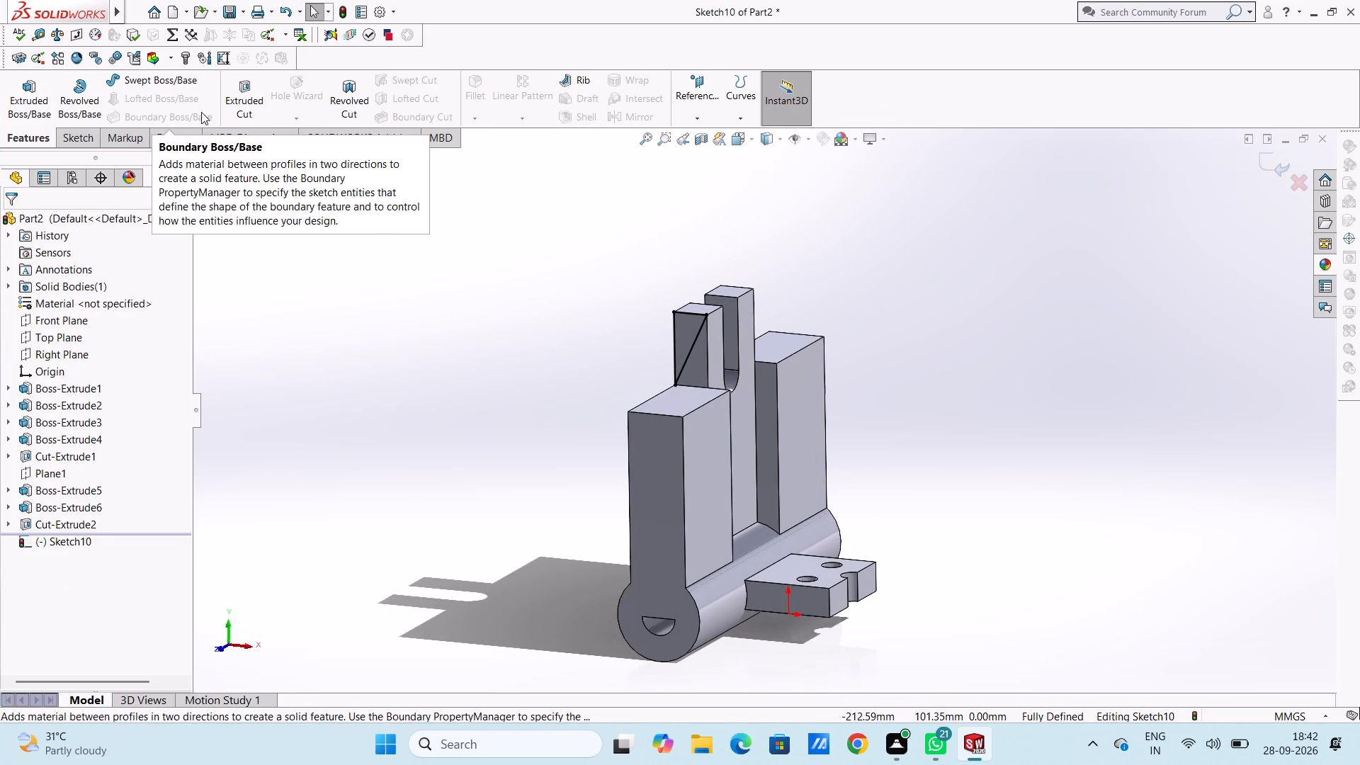
left_click(239, 95)
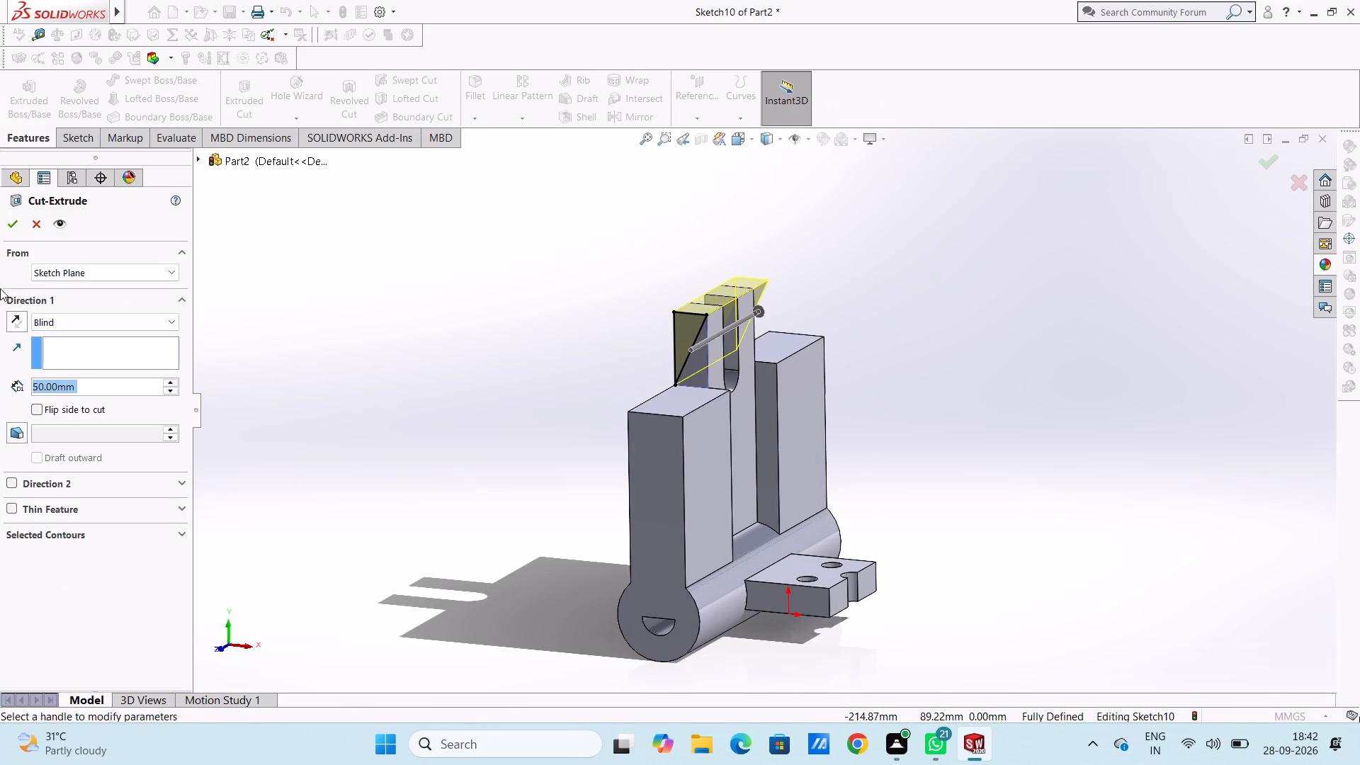
left_click(13, 220)
left_click(425, 321)
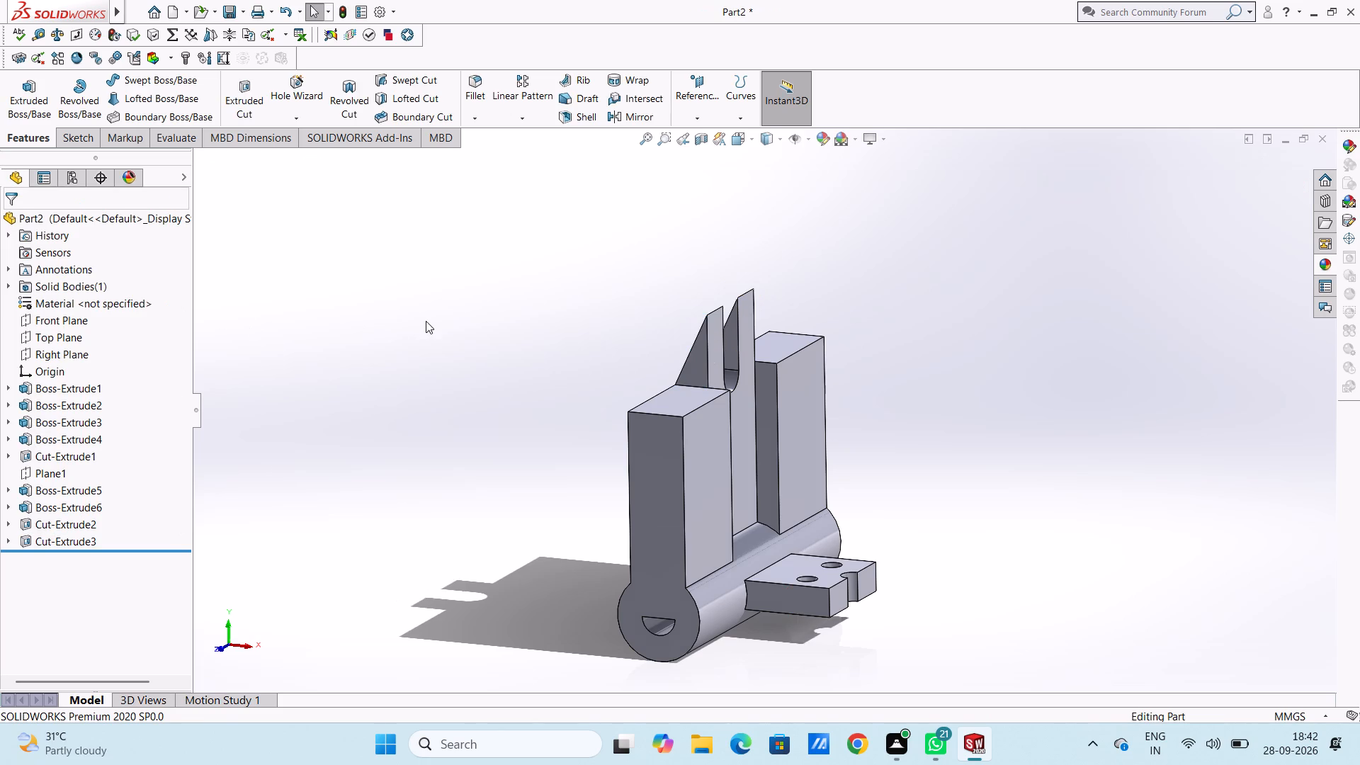
Inspect the sloped prongs of the slotted plate and the surrounding part from several angles.
middle_click_drag(481, 317, 522, 365)
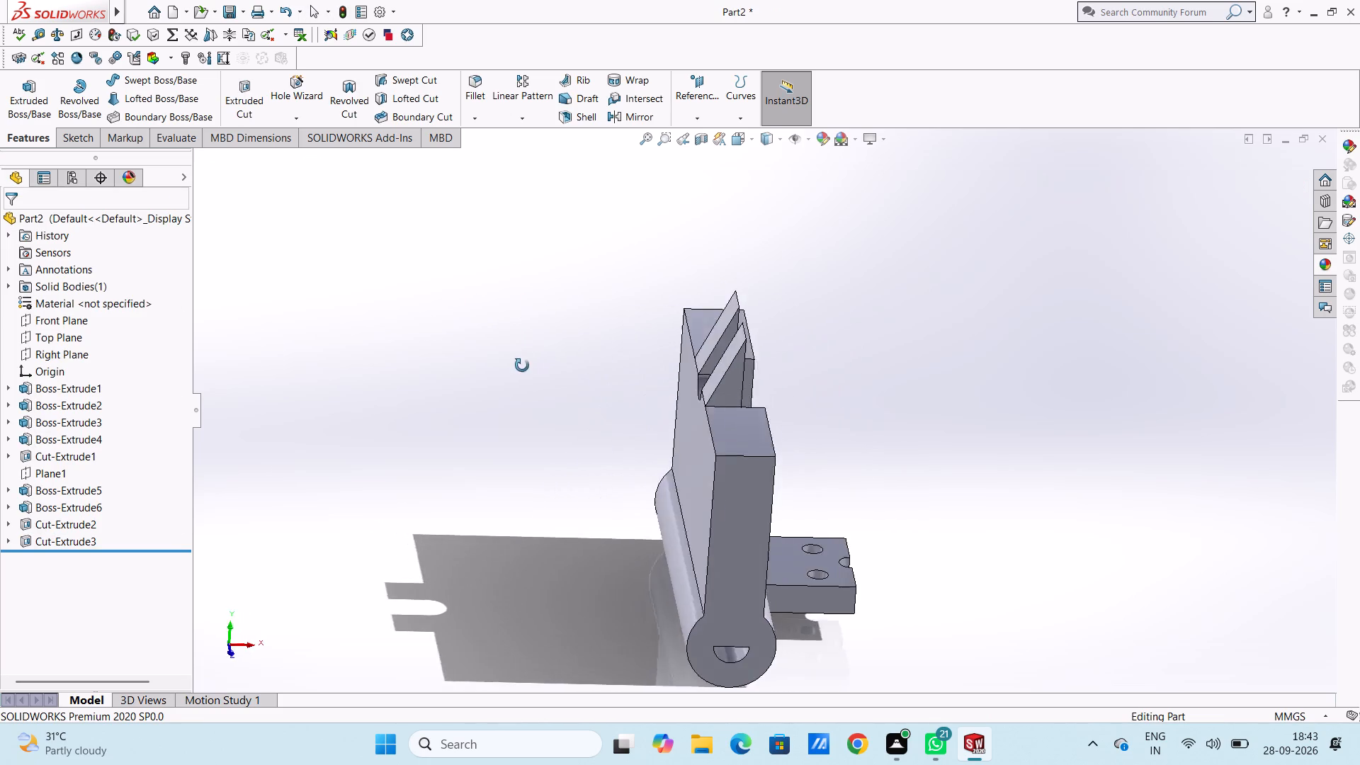
middle_click_drag(522, 365, 545, 421)
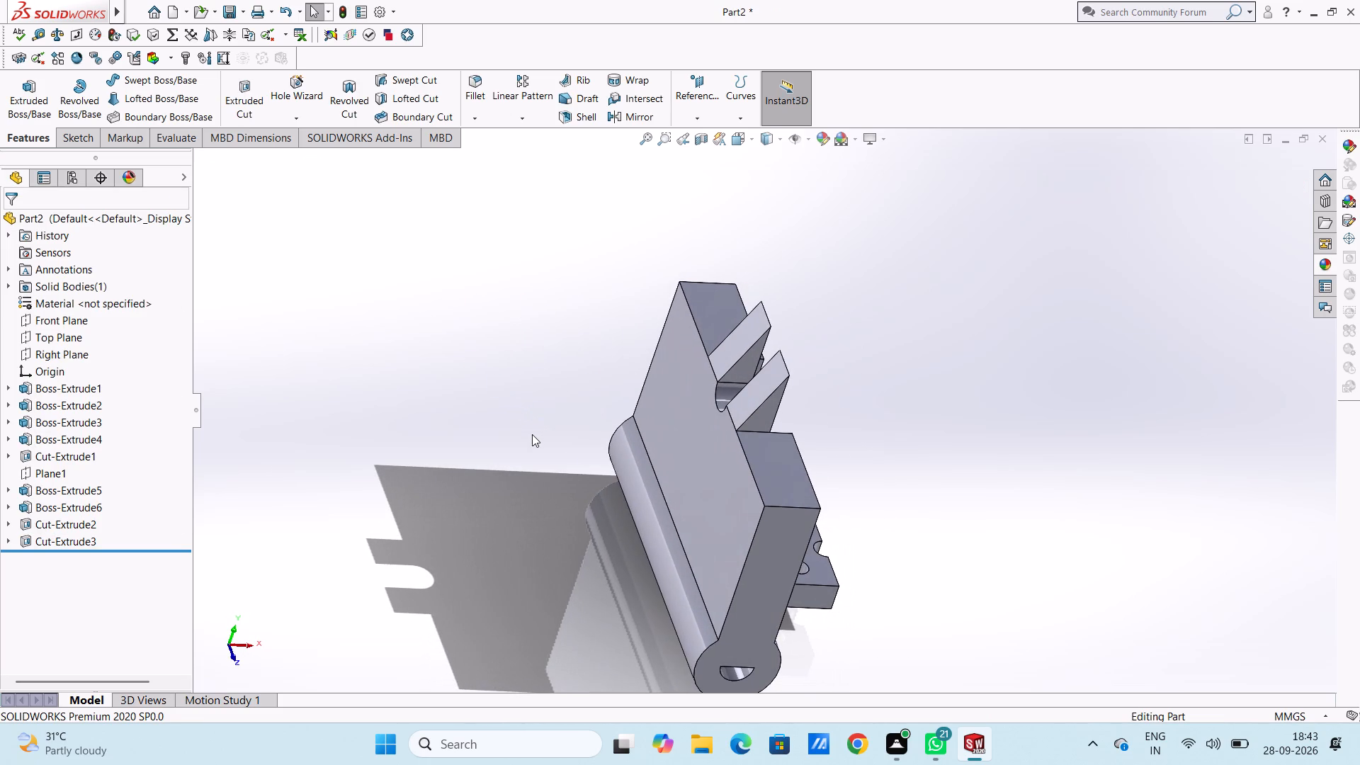
key("Escape")
key("Escape")
scroll(532, 434, "up", 3)
middle_click_drag(591, 343, 498, 327)
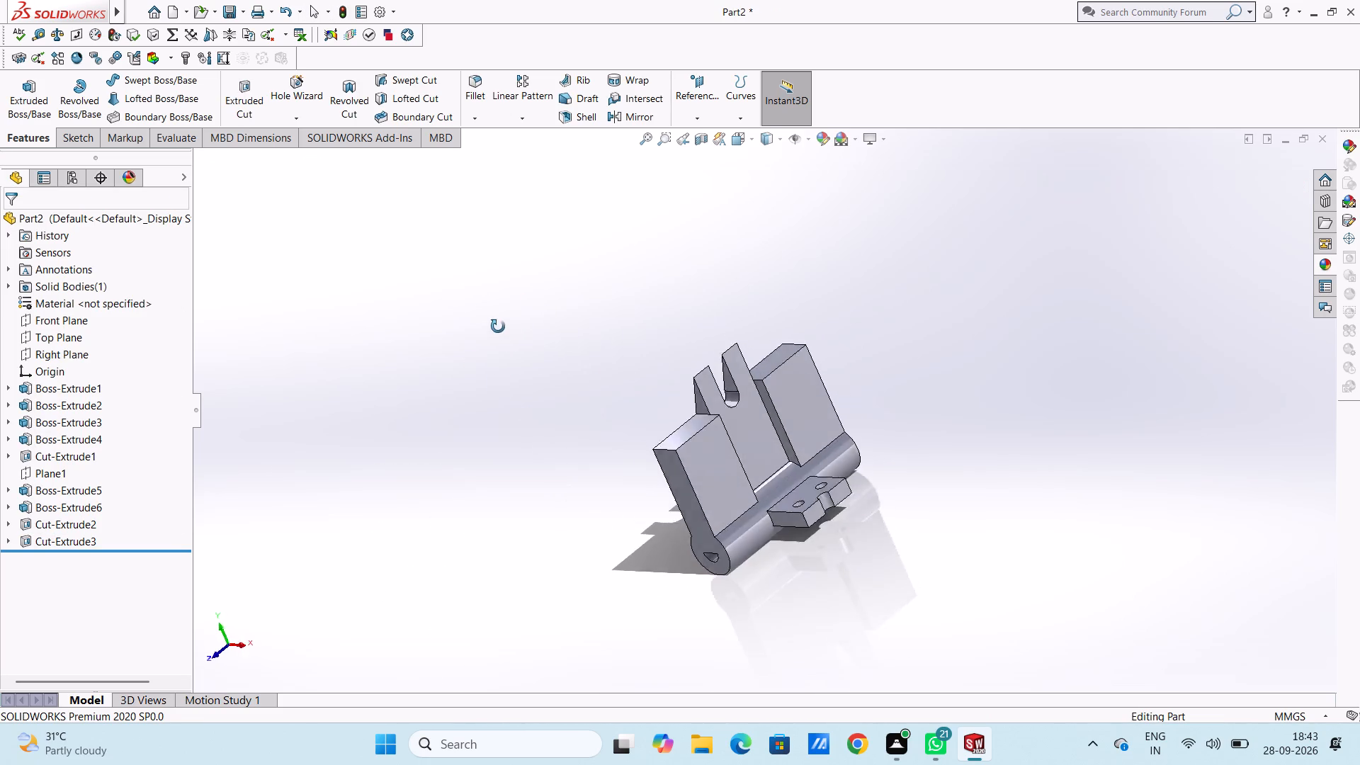
middle_click_drag(498, 327, 498, 286)
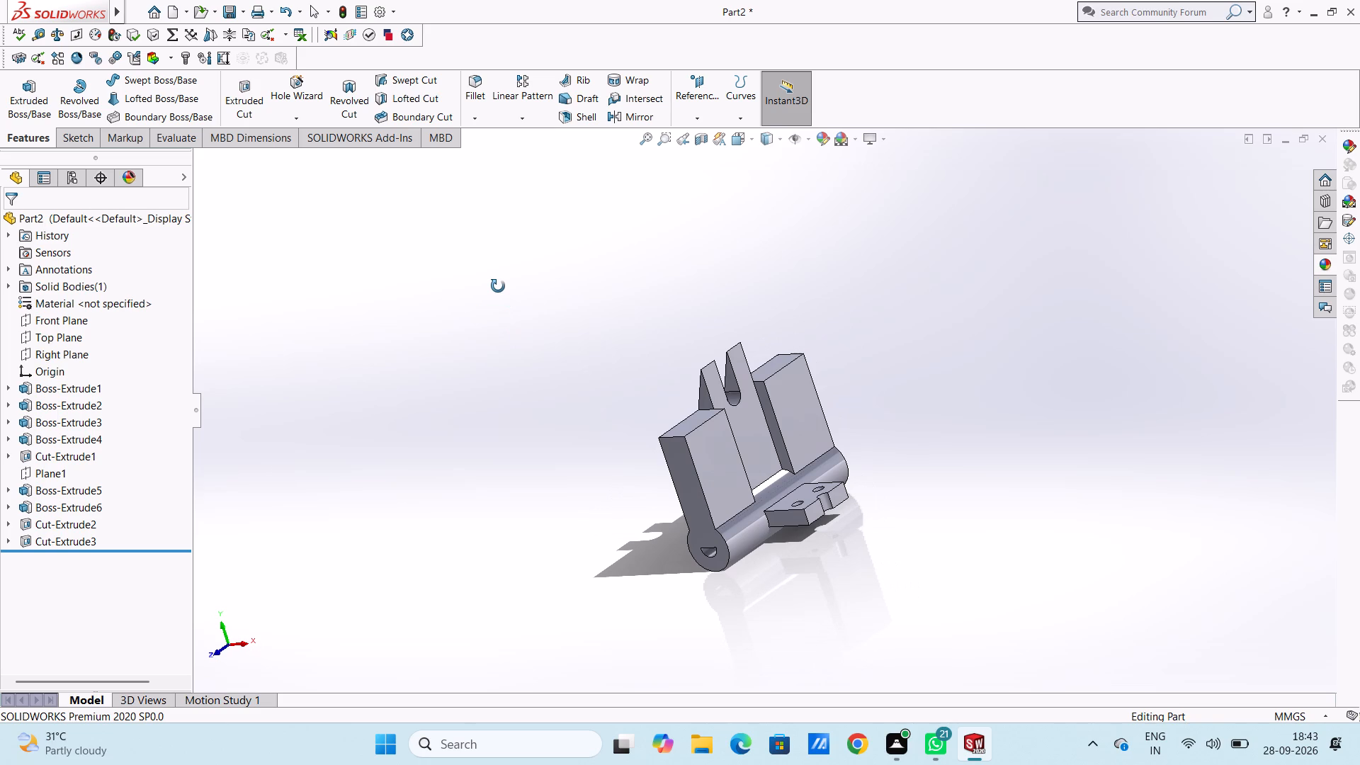
middle_click_drag(498, 286, 545, 244)
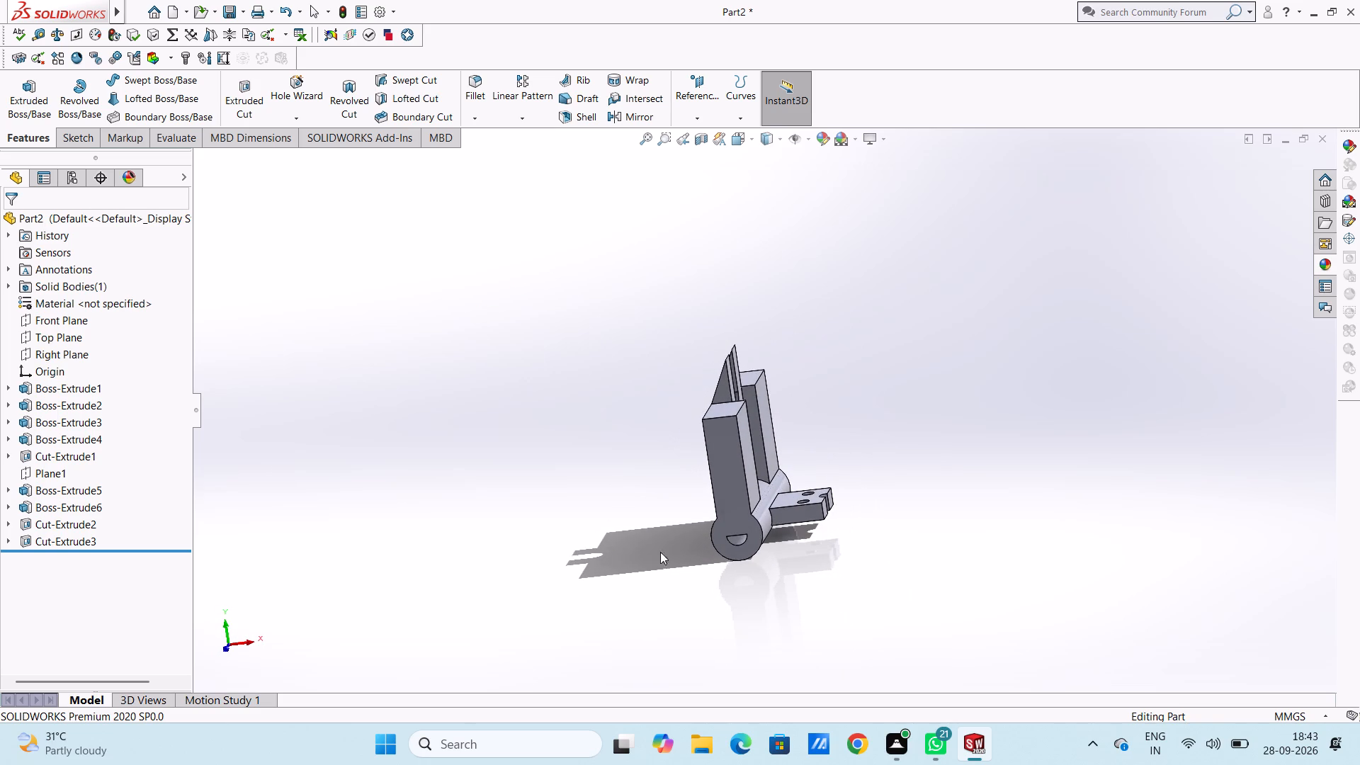
On the tube's front end face, sketch a 6 mm radius circle centred on the tube axis around the half-round opening.
key("ctrl+1")
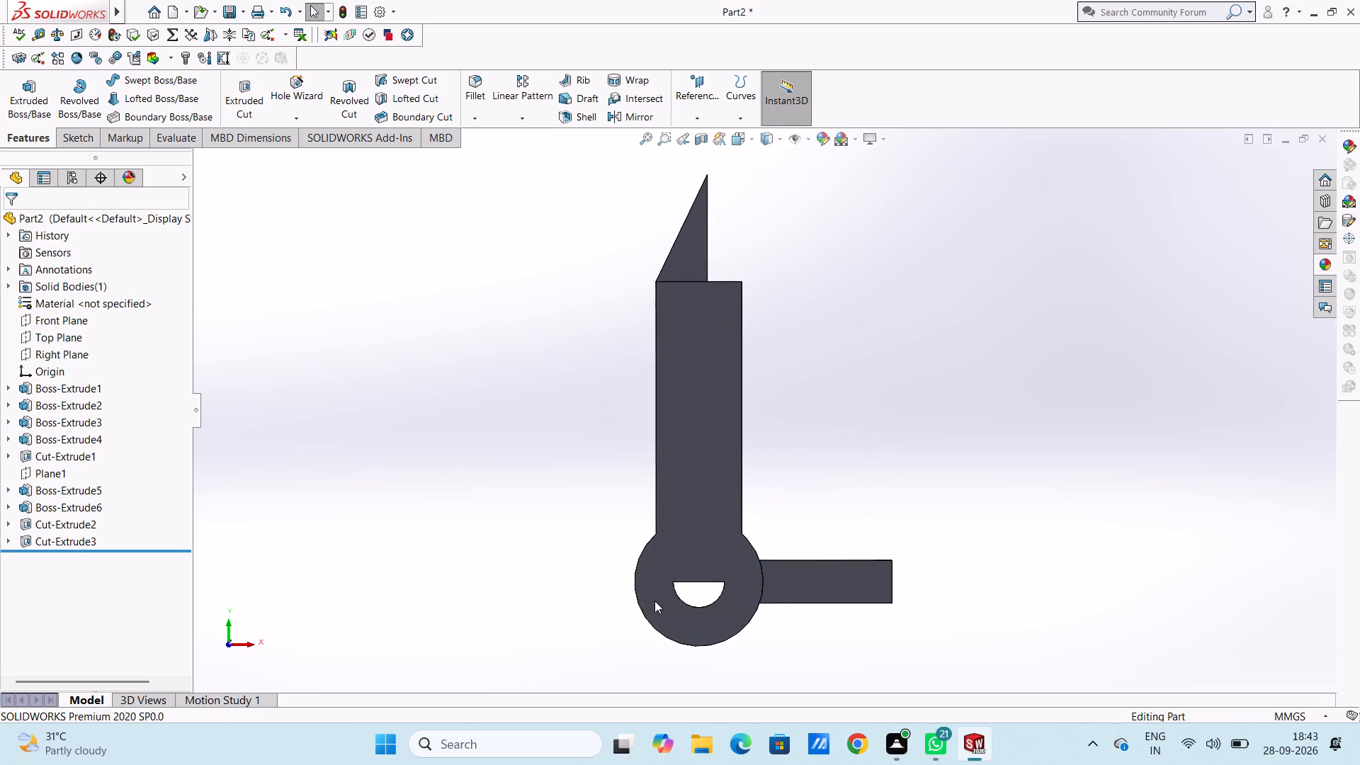
left_click(682, 616)
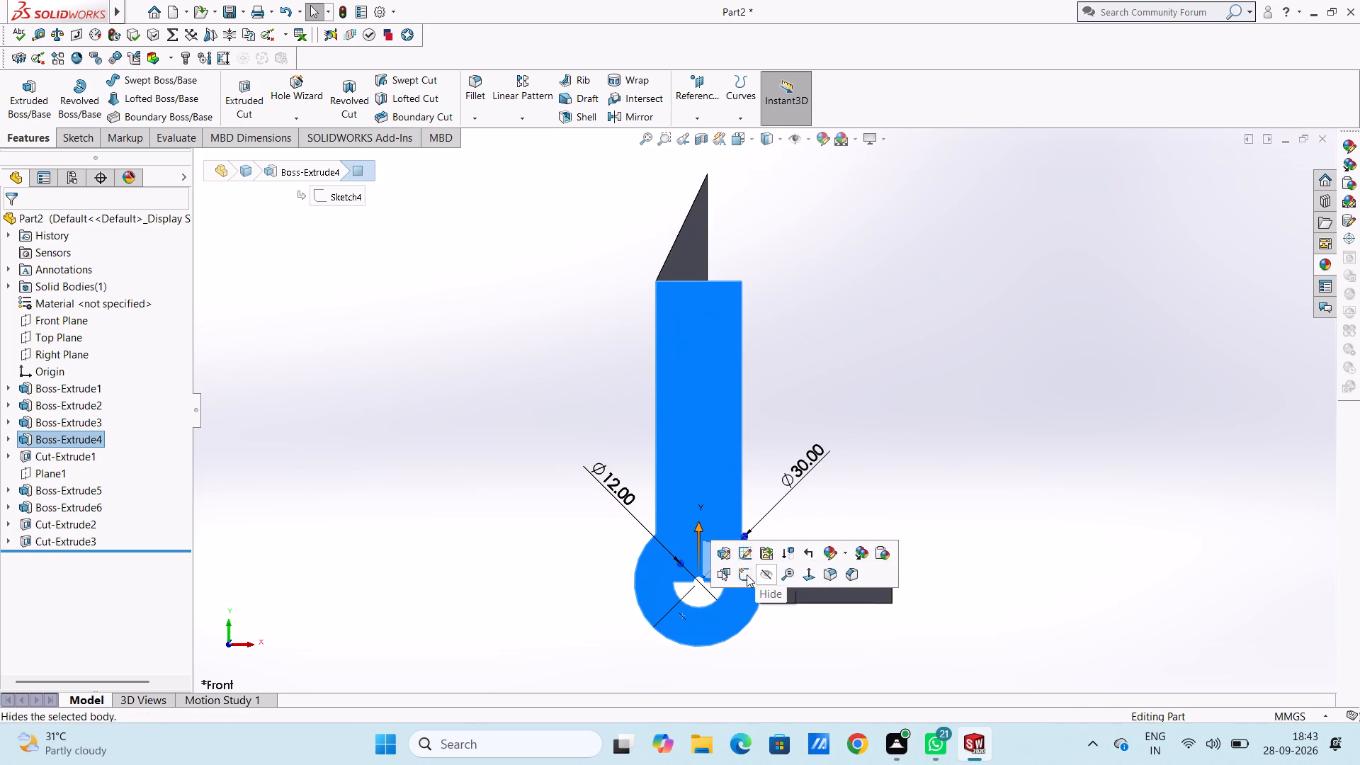
left_click(744, 575)
left_click(526, 509)
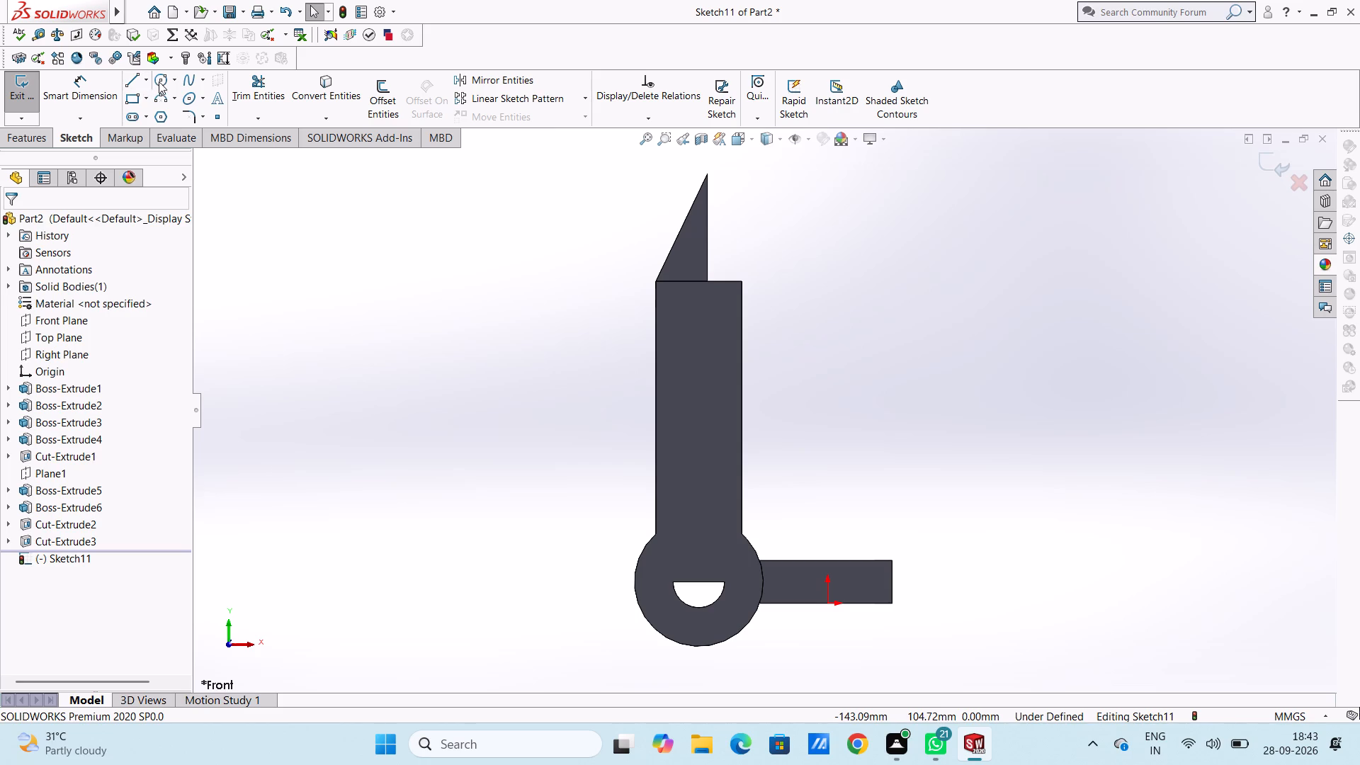
left_click(159, 81)
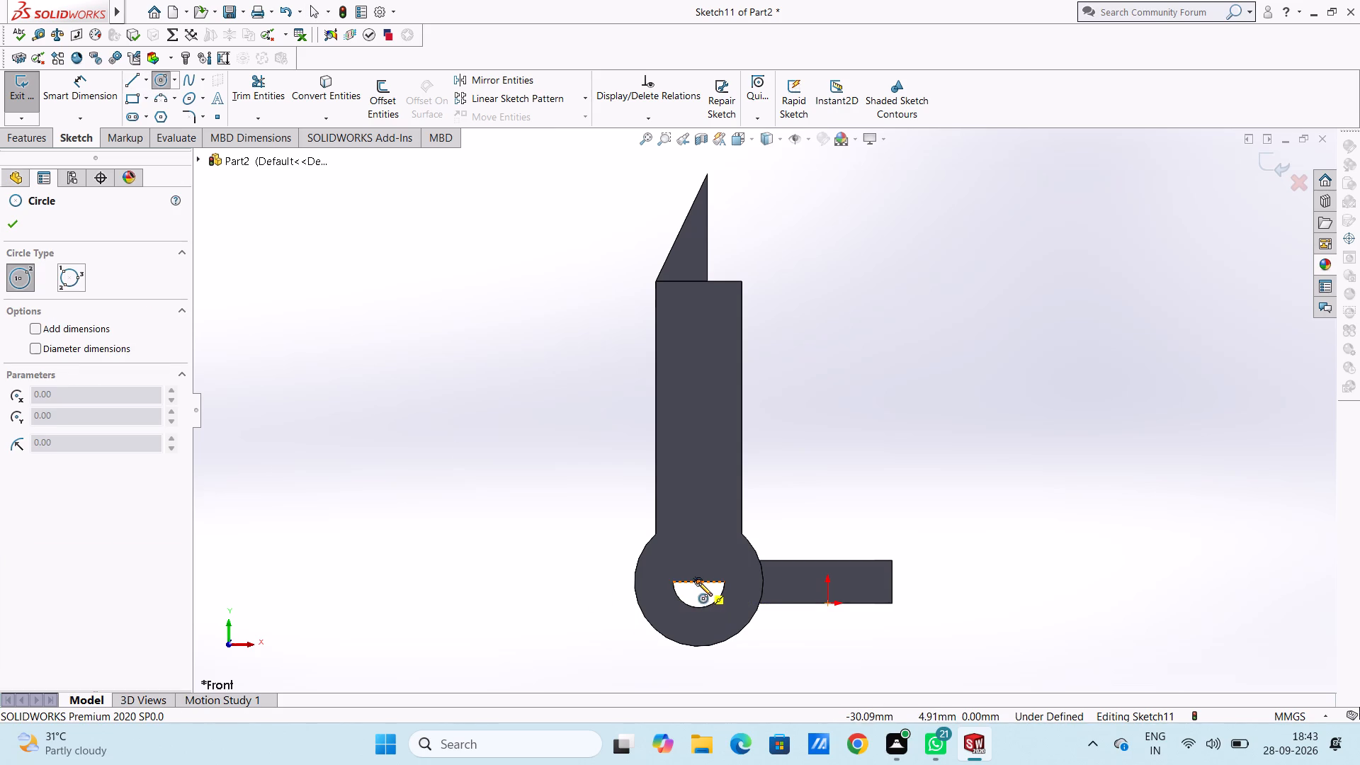
left_click(698, 582)
left_click(707, 603)
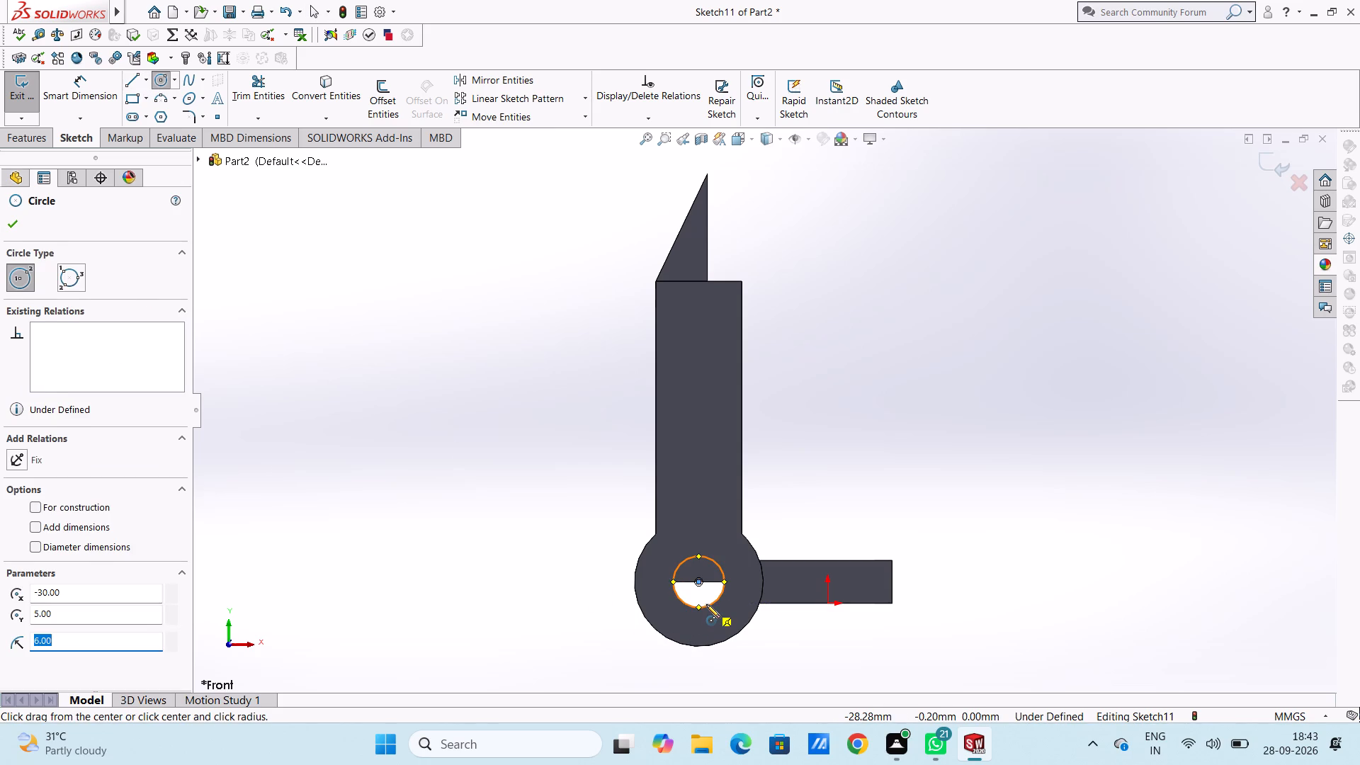
key("Escape")
key("Escape")
Dimension the circle on the tube's end face with a 12 mm diameter.
left_click(62, 59)
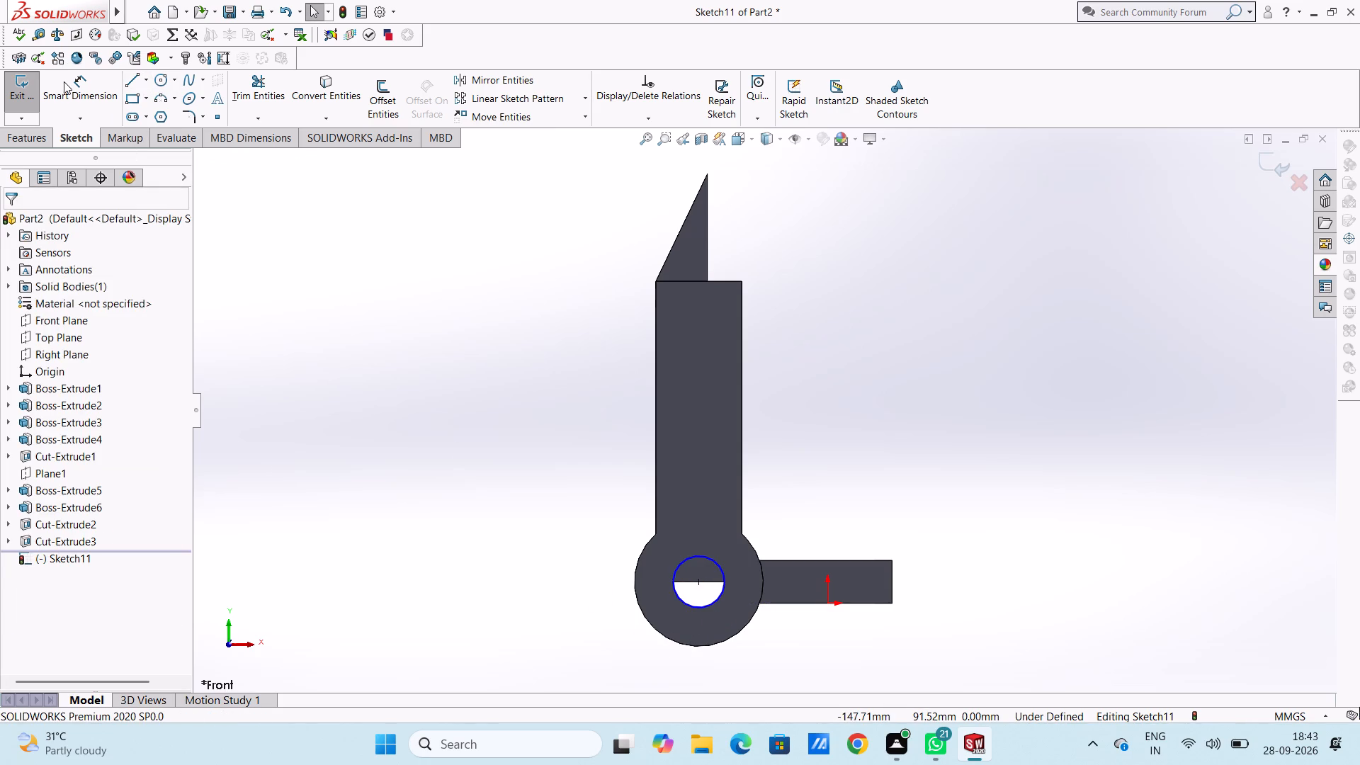
left_click(67, 84)
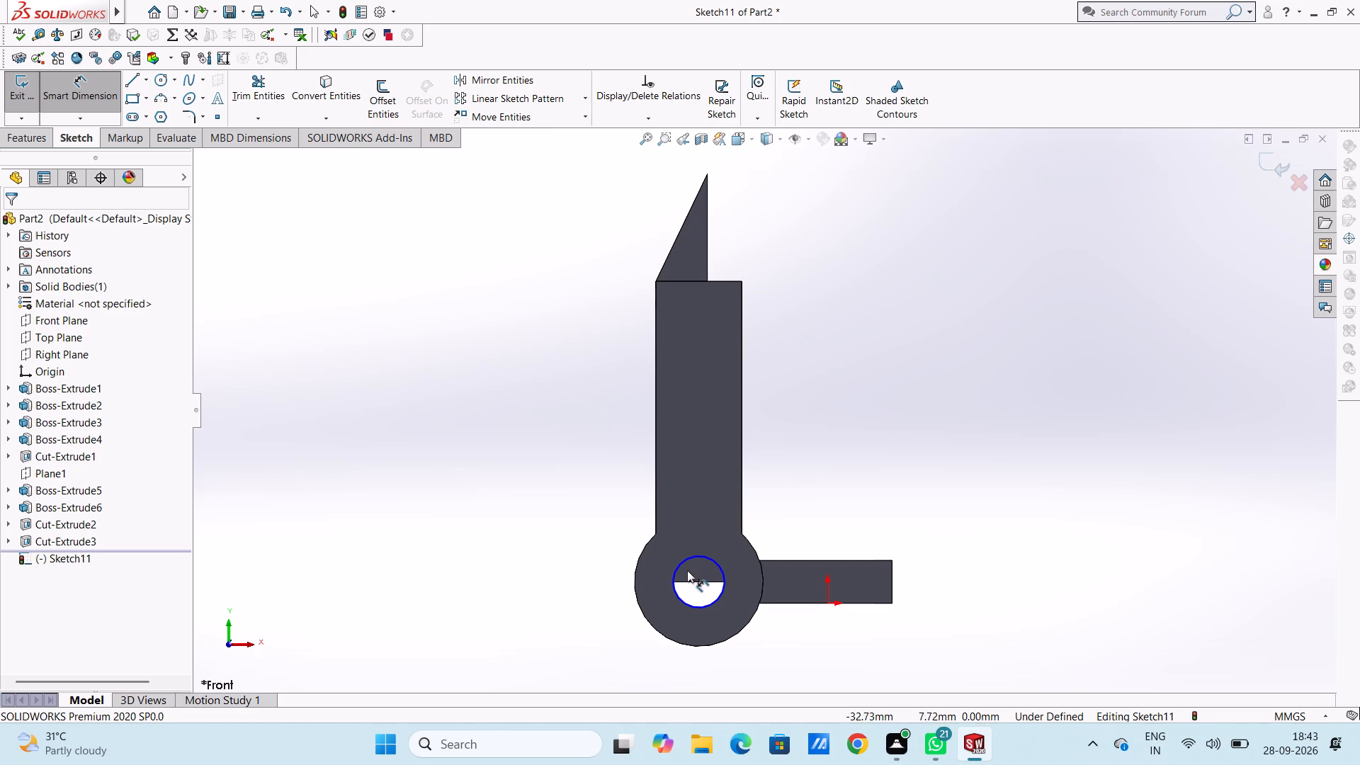
left_click(684, 562)
left_click(560, 436)
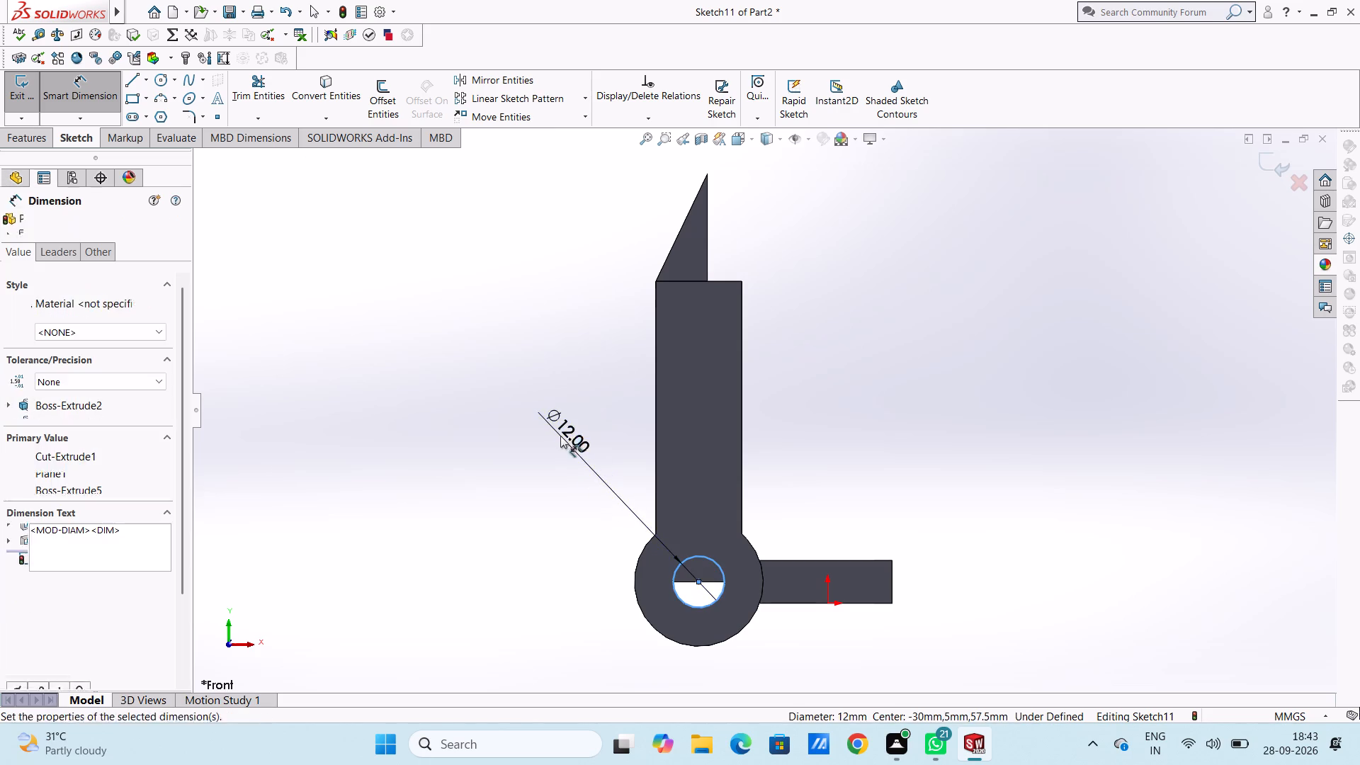
left_click(494, 419)
left_click(493, 454)
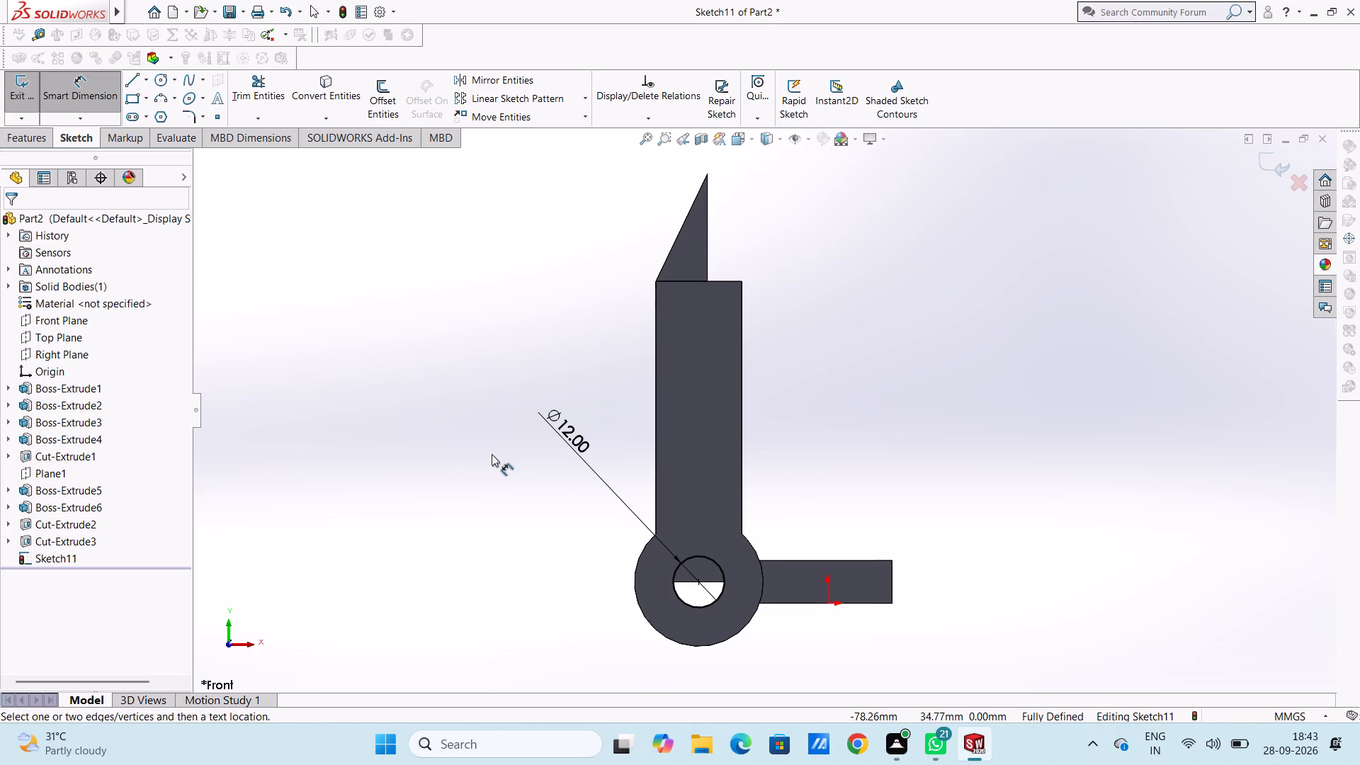
key("Escape")
Cut-extrude the 12 mm circle 200 mm blind along the tube's full length.
scroll(494, 431, "up", 2)
middle_click_drag(498, 402, 417, 438)
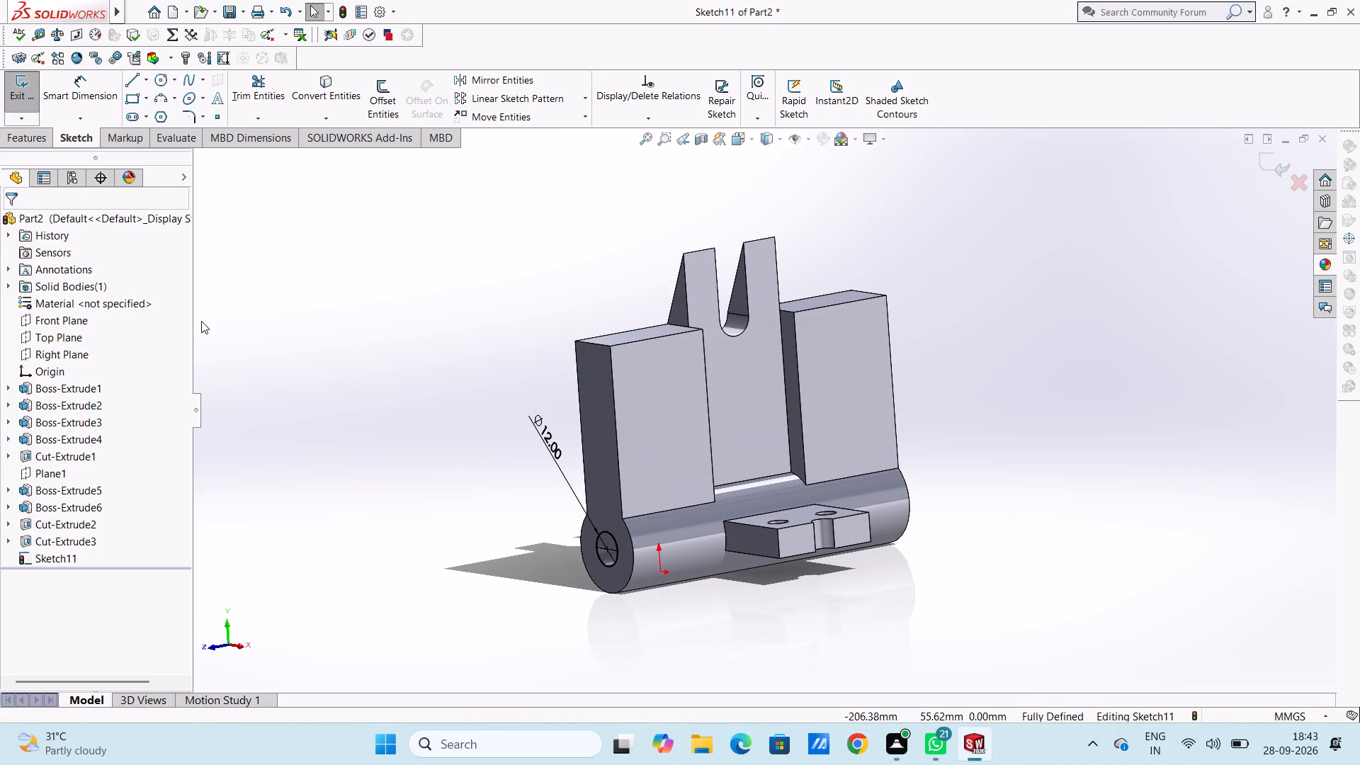
left_click(33, 145)
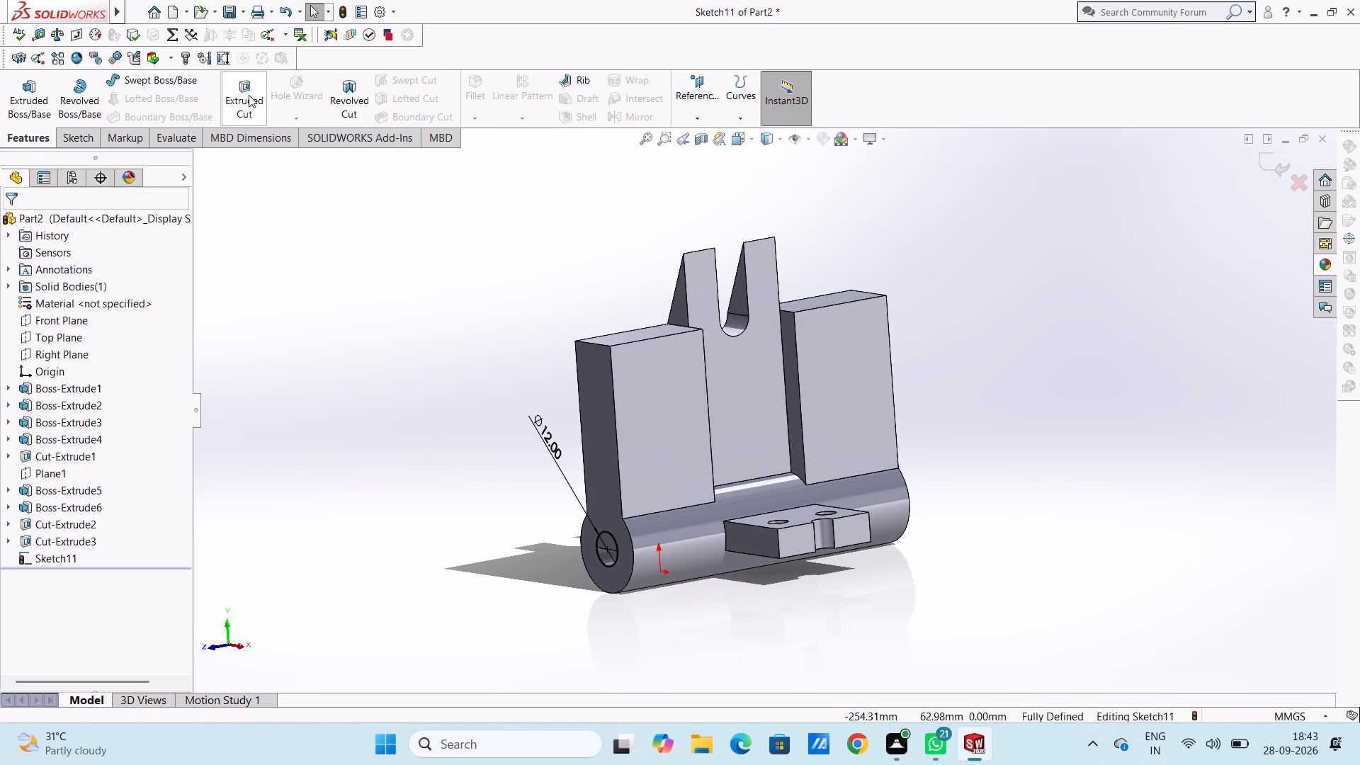
left_click(249, 95)
type("200")
key("Return")
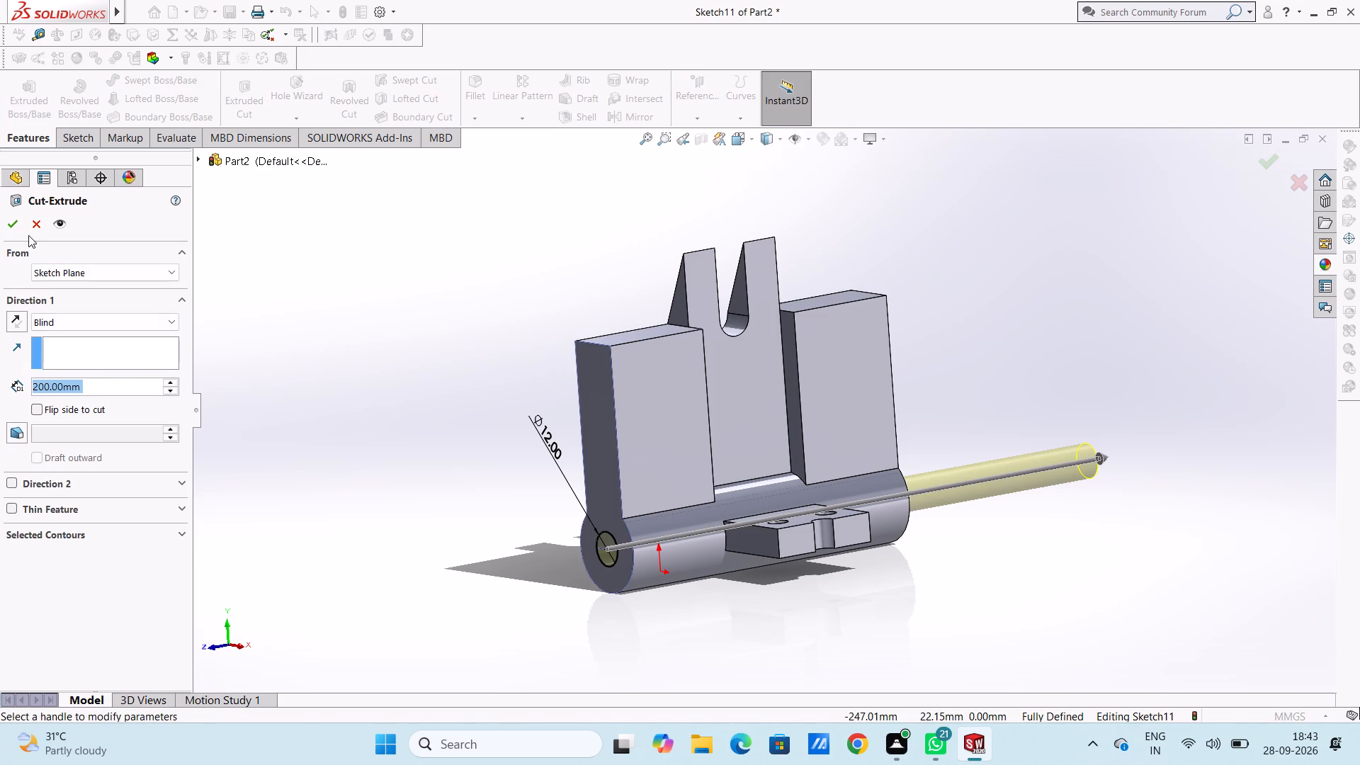
left_click(17, 221)
left_click(329, 353)
Inspect the opened tube bore and the plates above it from several angles.
middle_click_drag(381, 389, 475, 443)
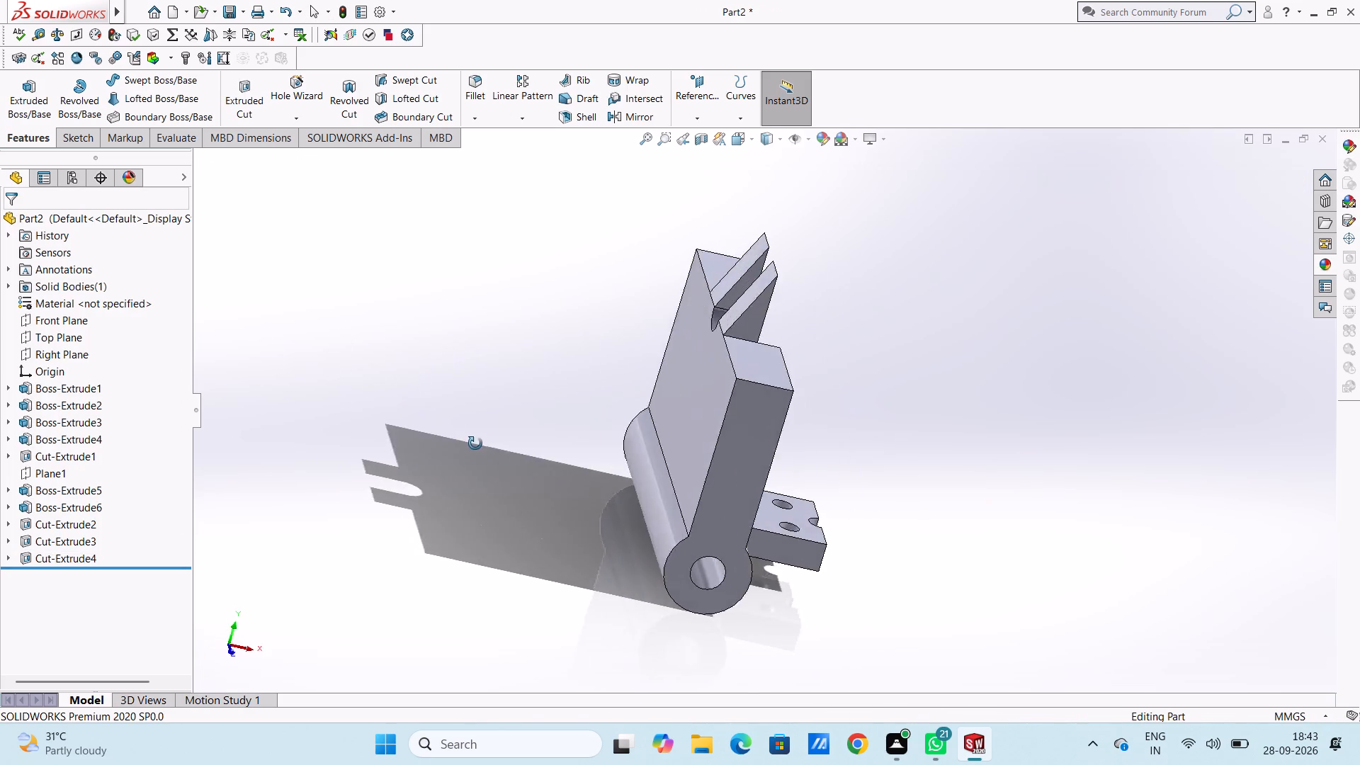
middle_click_drag(475, 443, 371, 446)
middle_click_drag(360, 443, 353, 438)
middle_click_drag(480, 441, 506, 421)
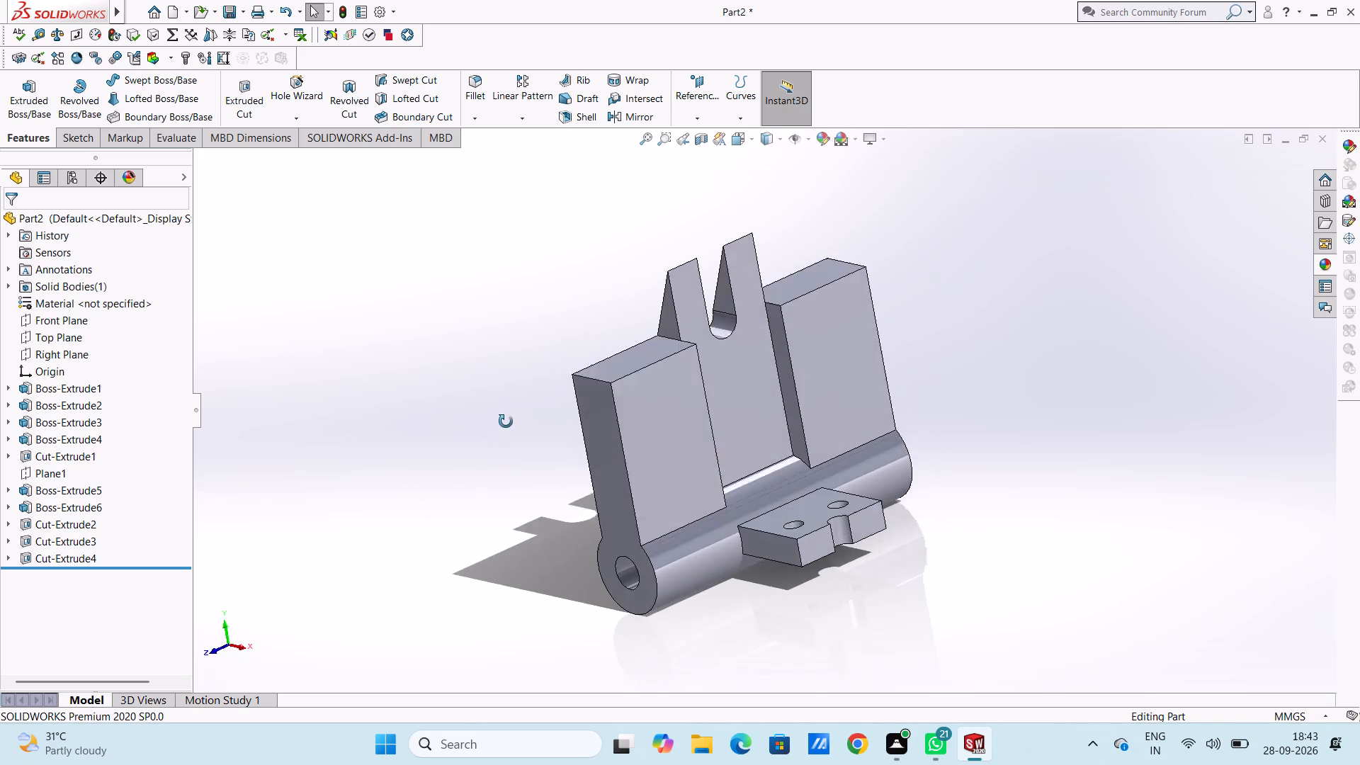
middle_click_drag(506, 421, 596, 475)
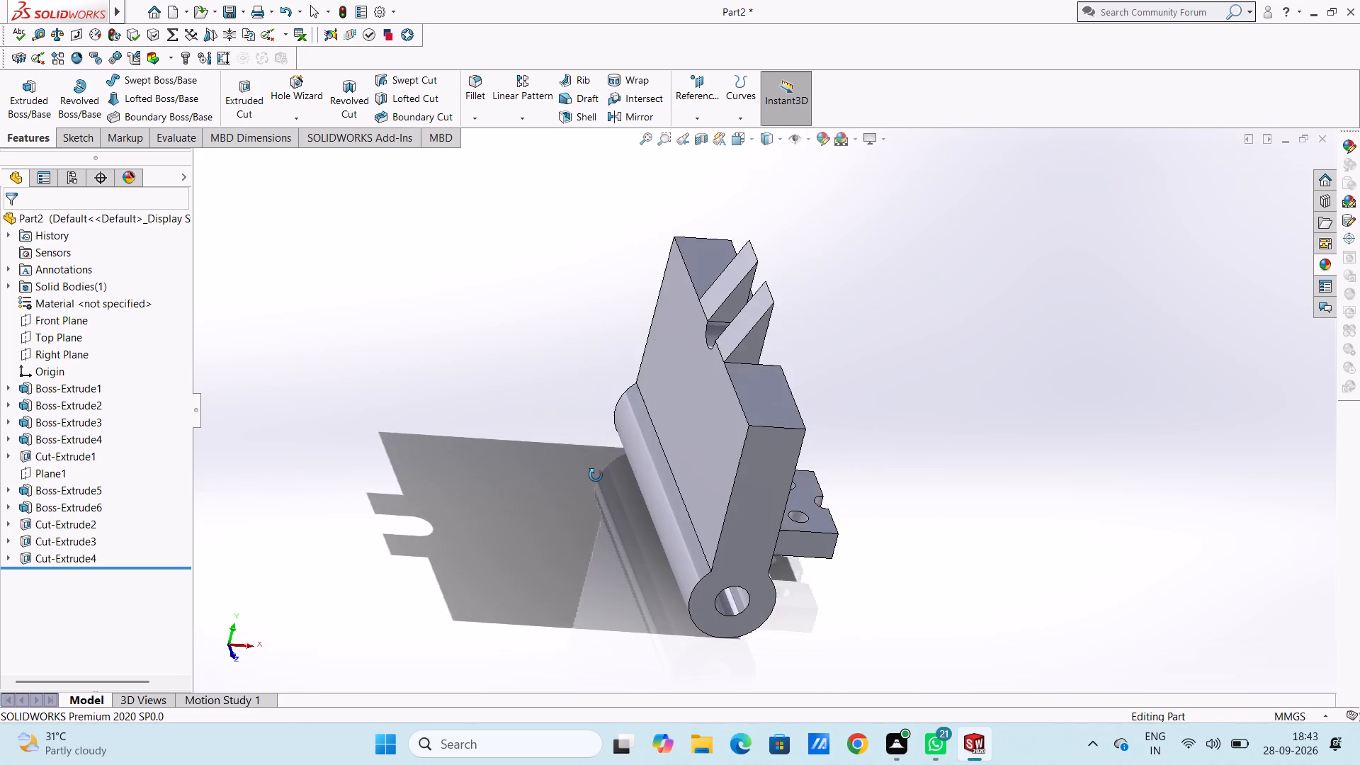
middle_click_drag(596, 475, 641, 493)
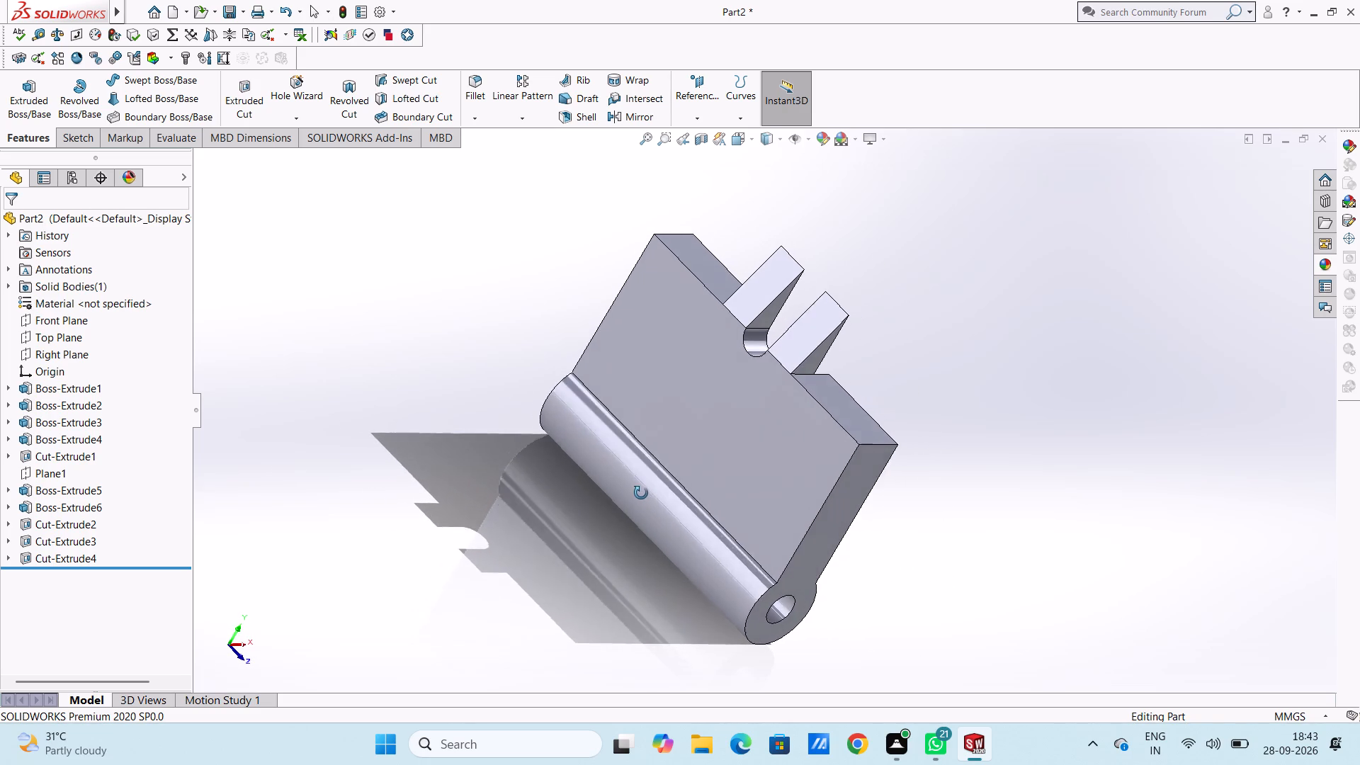
middle_click_drag(641, 493, 638, 492)
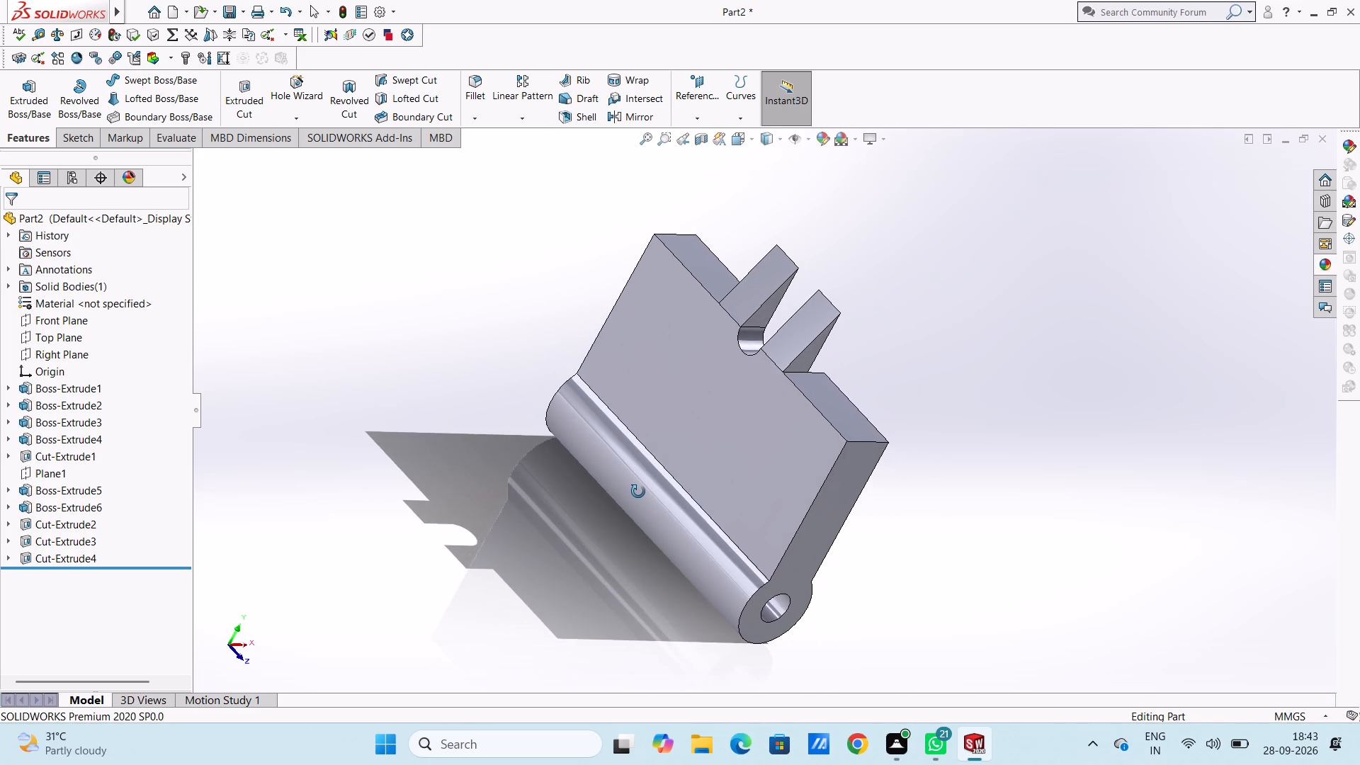
middle_click_drag(638, 492, 584, 468)
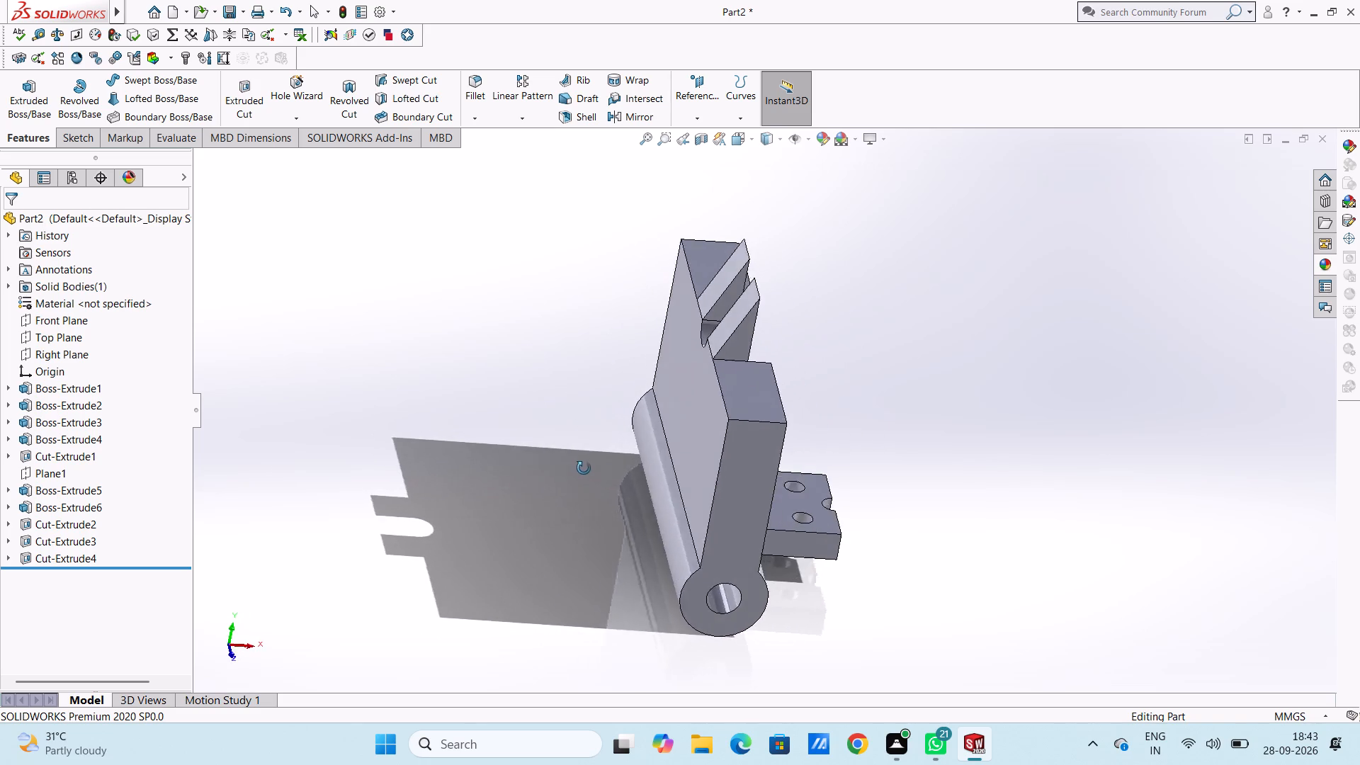
middle_click_drag(584, 468, 569, 462)
Create a reference plane offset 30 mm from the Right Plane, flipped toward the tube side.
key("ctrl+5")
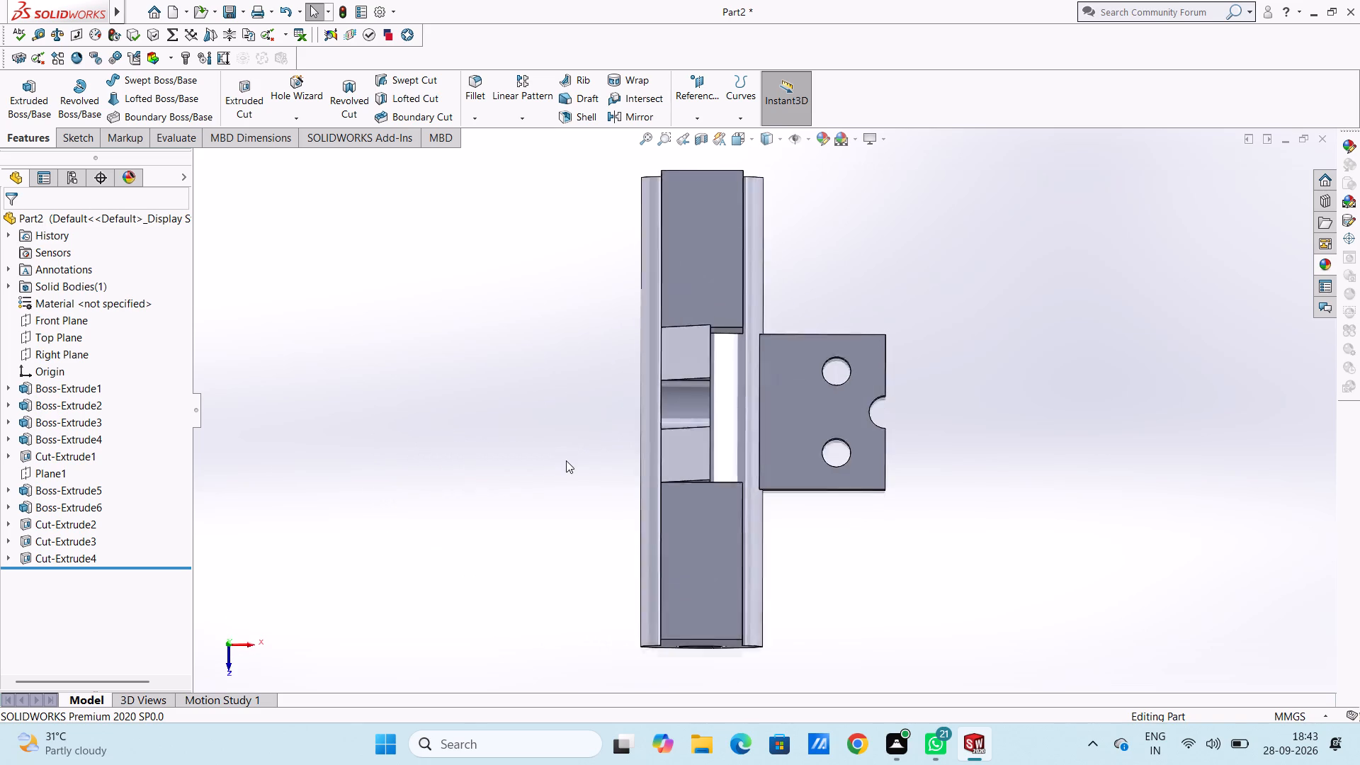
scroll(566, 460, "up", 3)
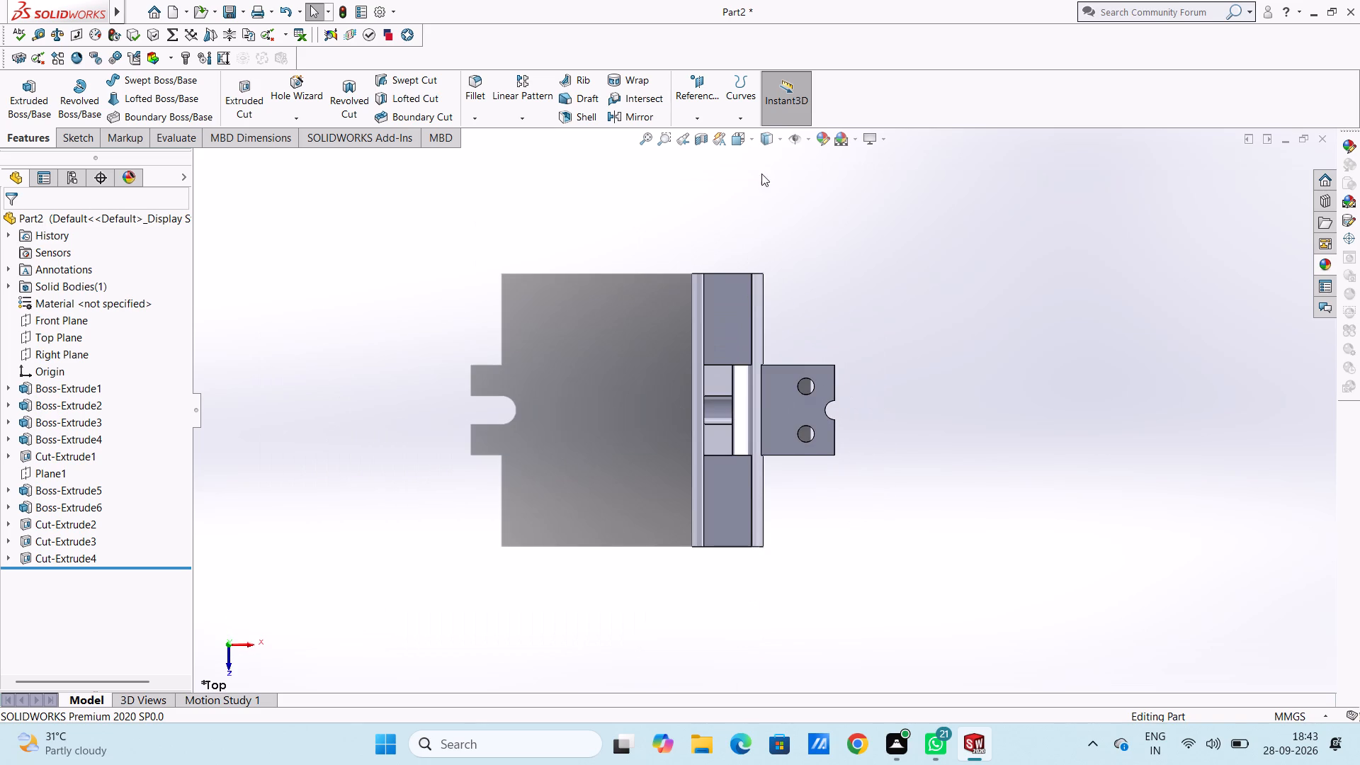
left_click(683, 84)
left_click(702, 135)
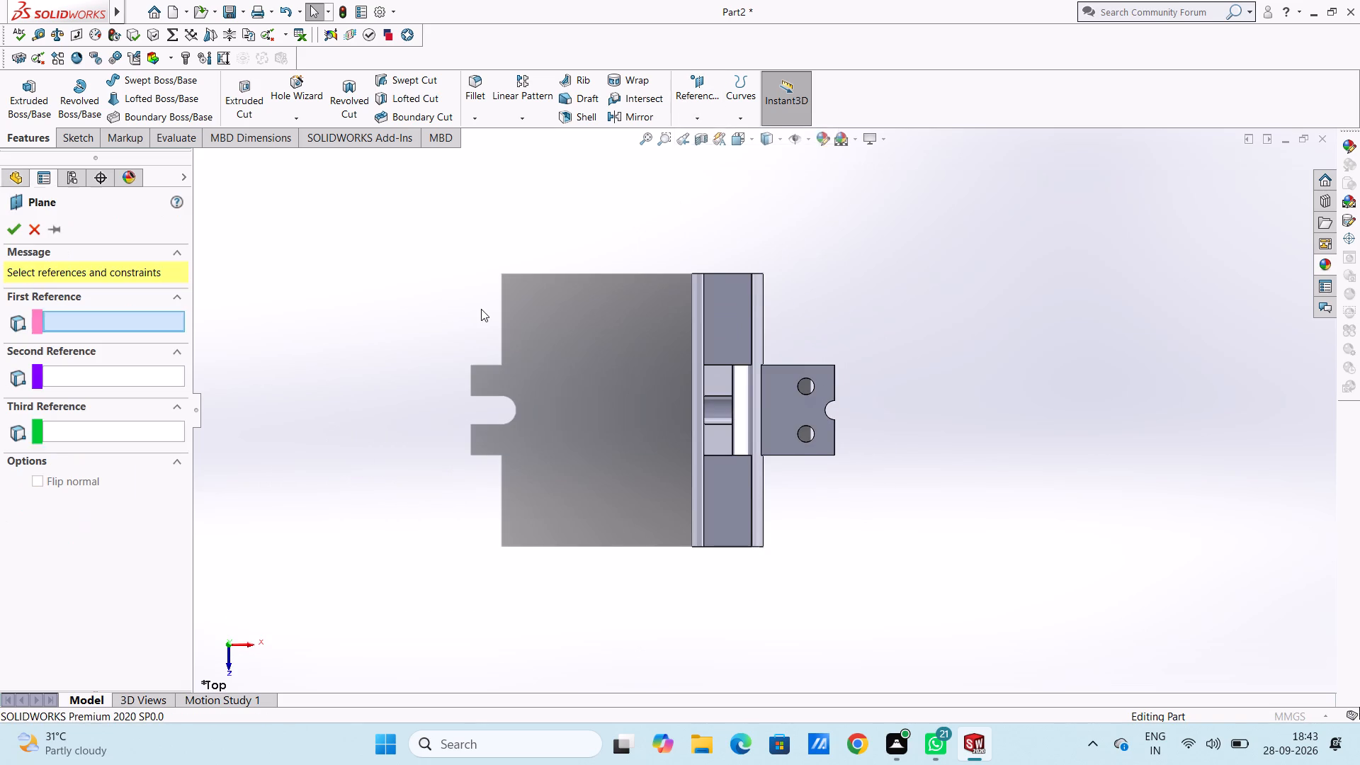
left_click(283, 157)
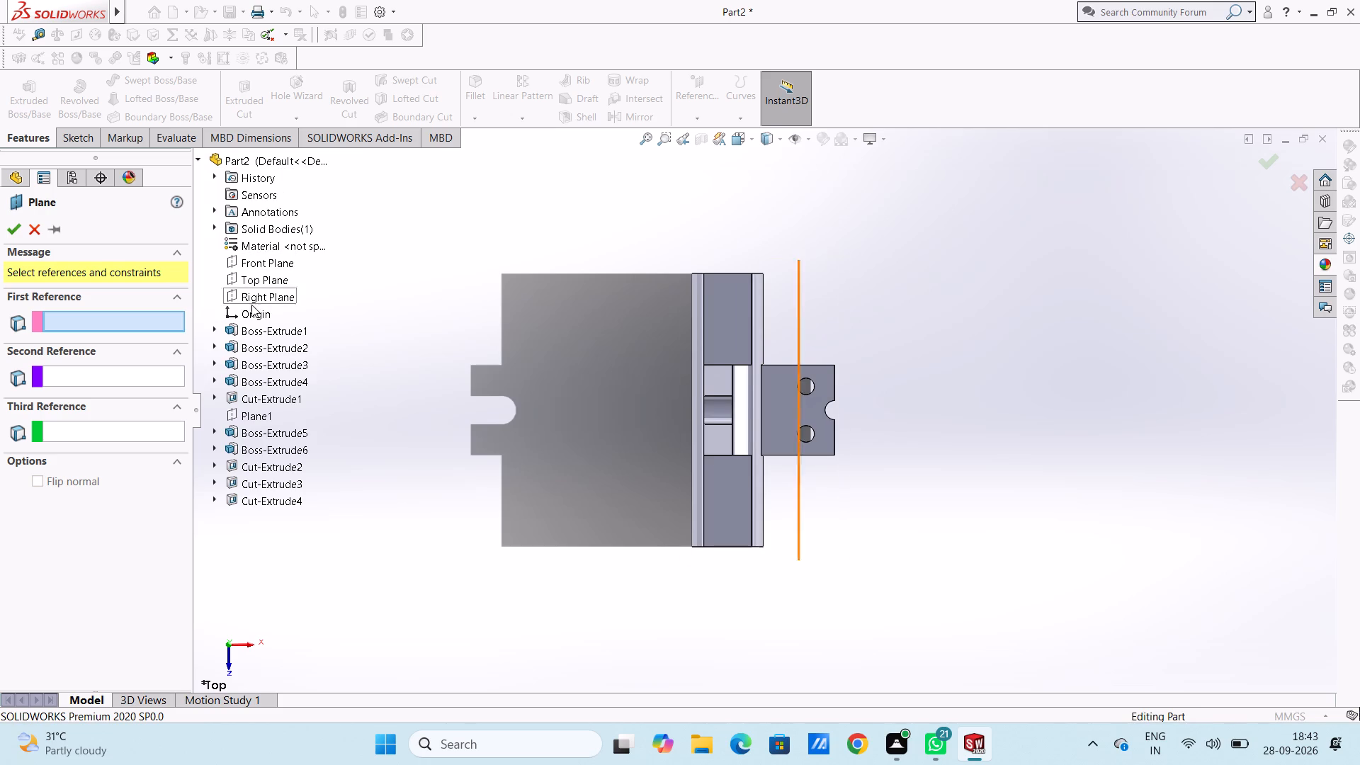
left_click(264, 300)
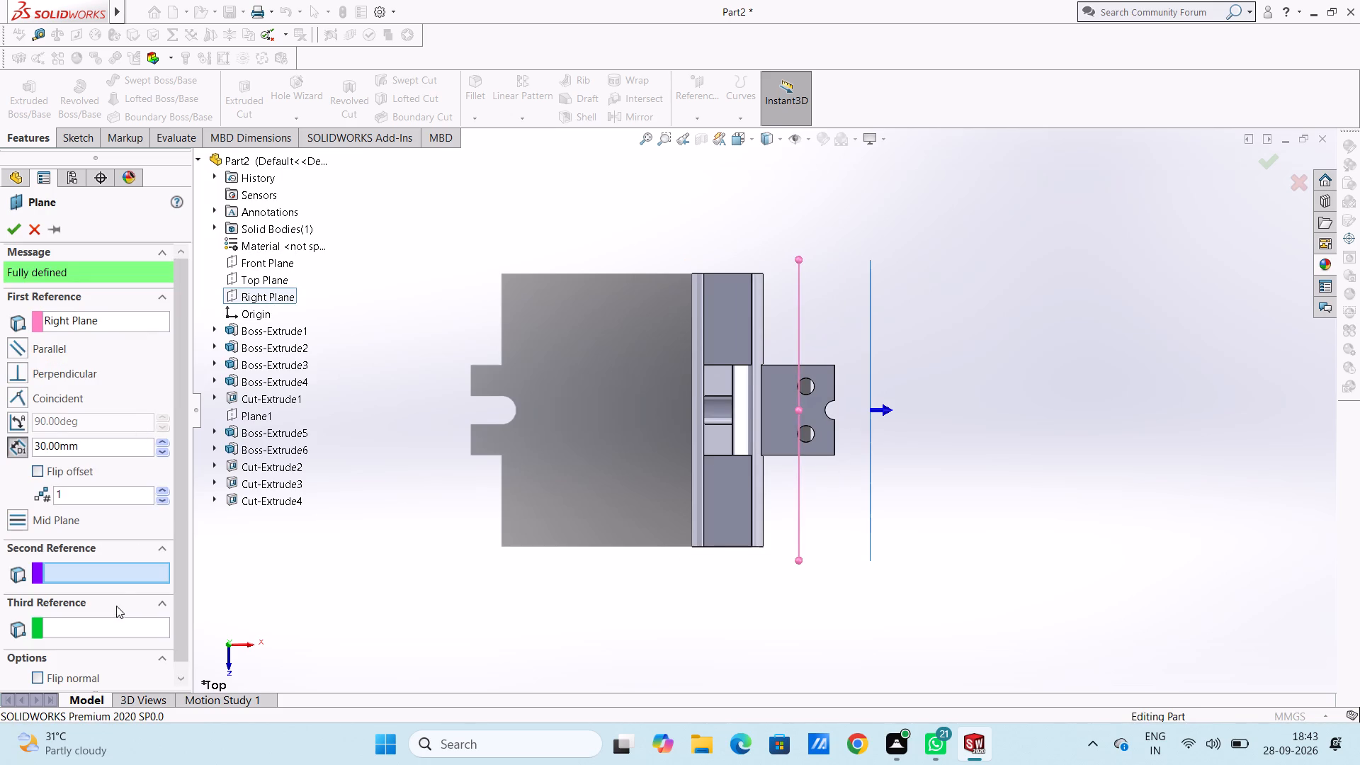
left_click(37, 471)
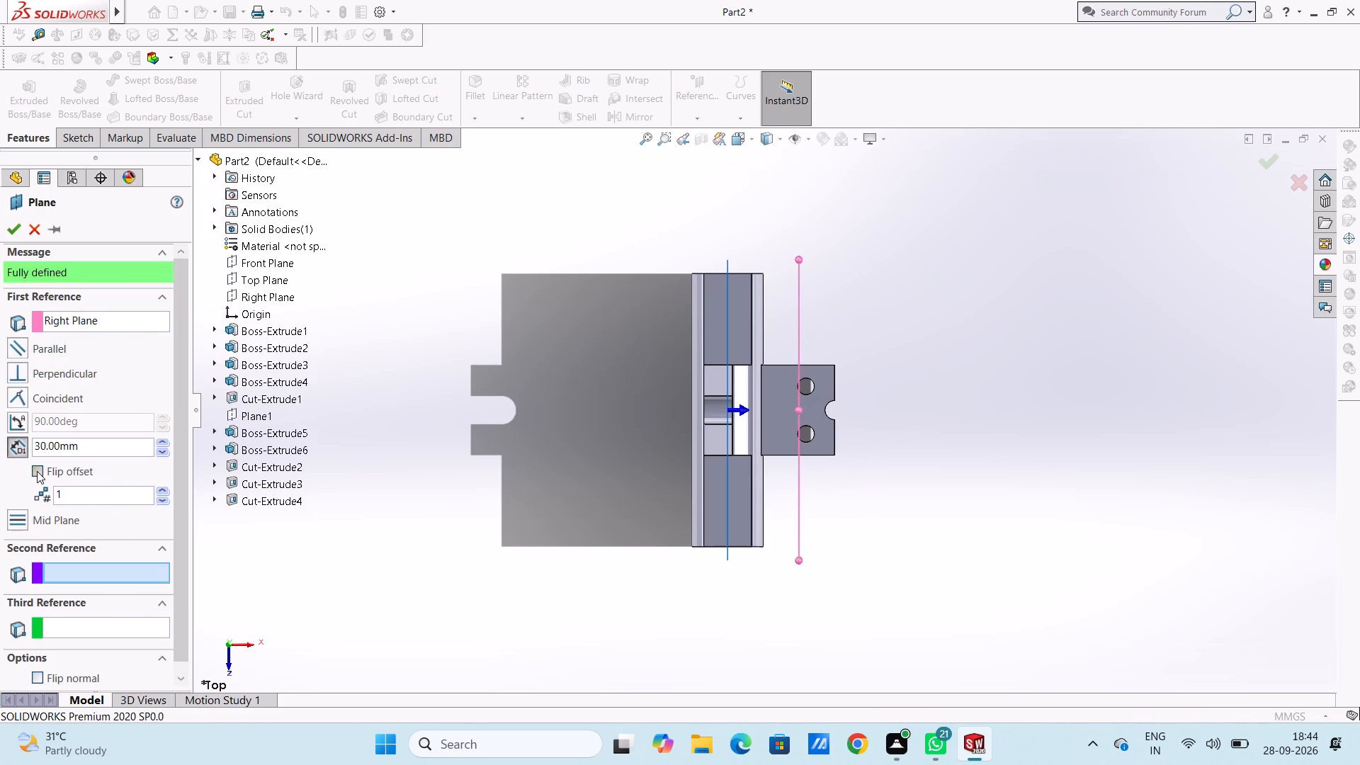
left_click(20, 237)
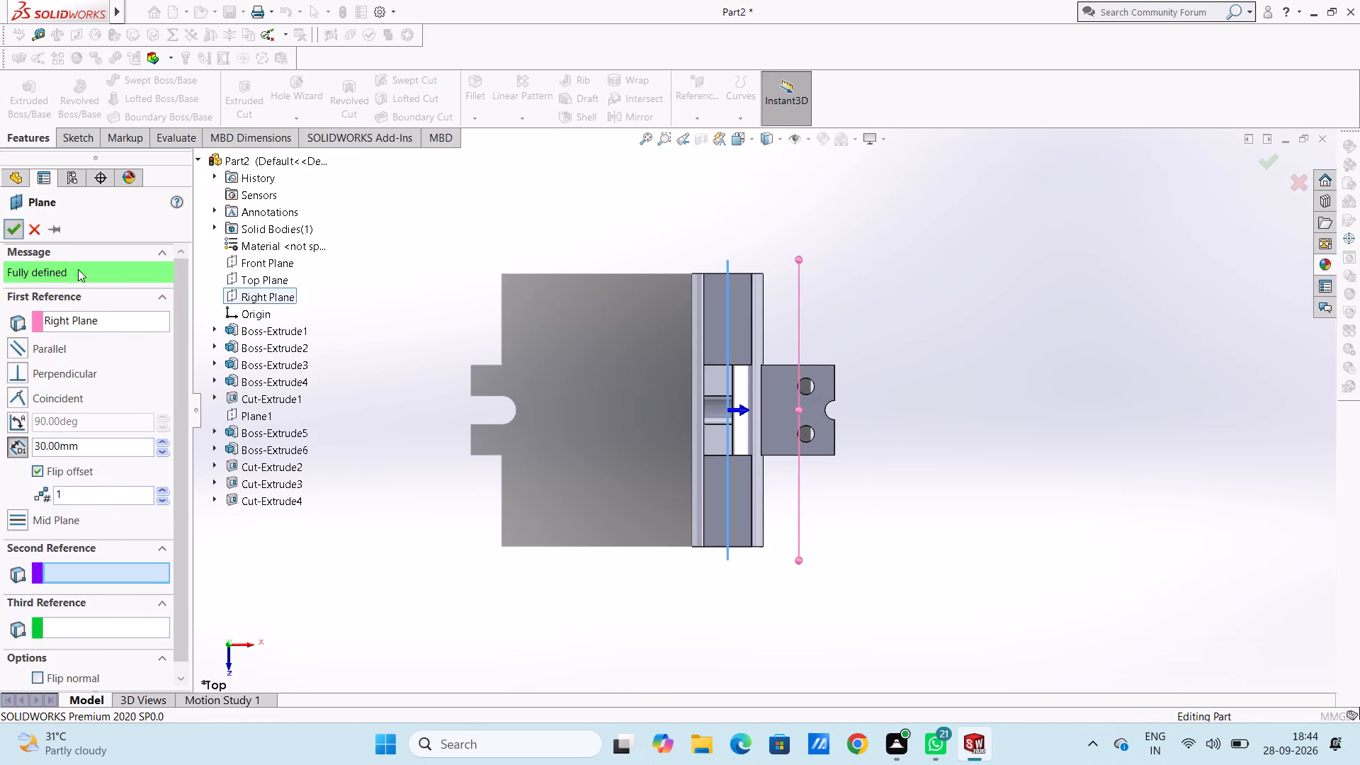
left_click(400, 400)
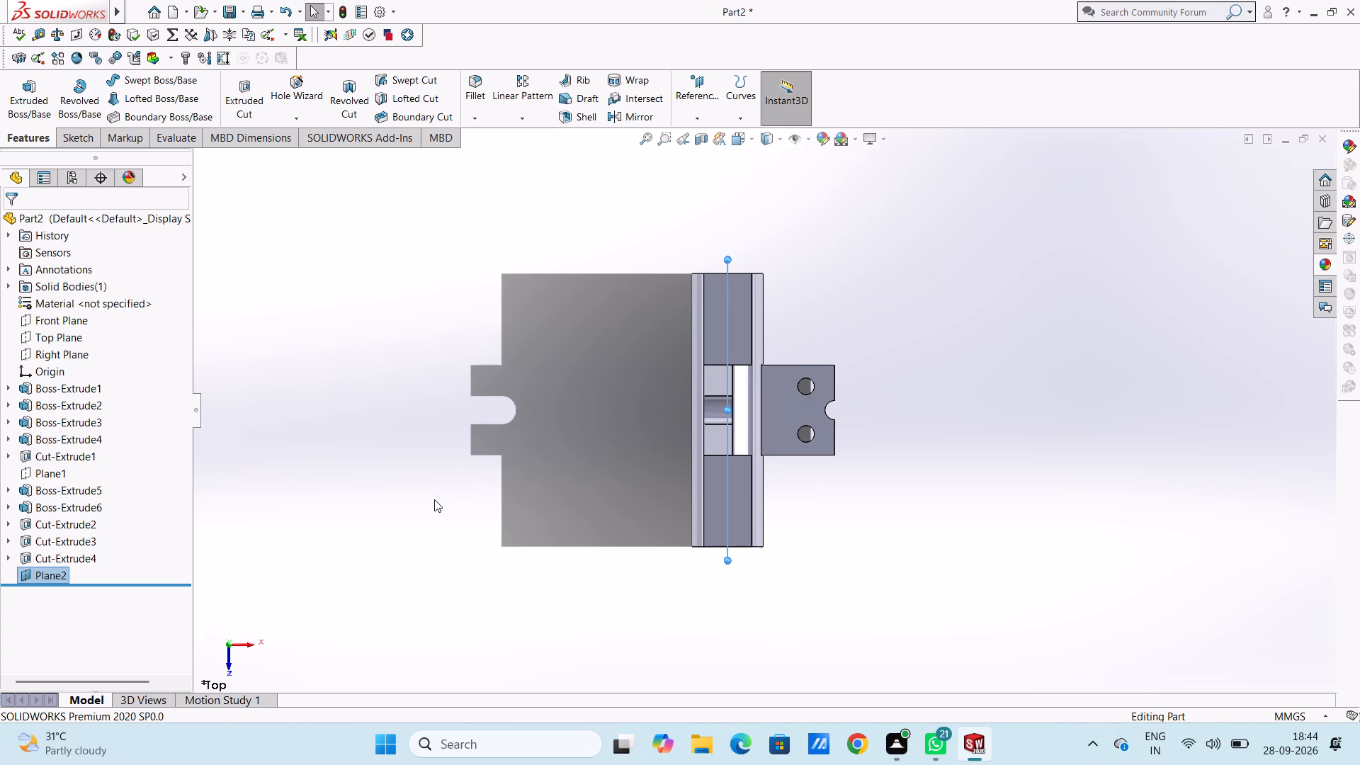
On Plane2, sketch a right triangle at the plate's upper -Z corner, entering 20 mm for the top edge and 30 mm for the vertical edge.
key("ctrl+1")
key("ctrl+3")
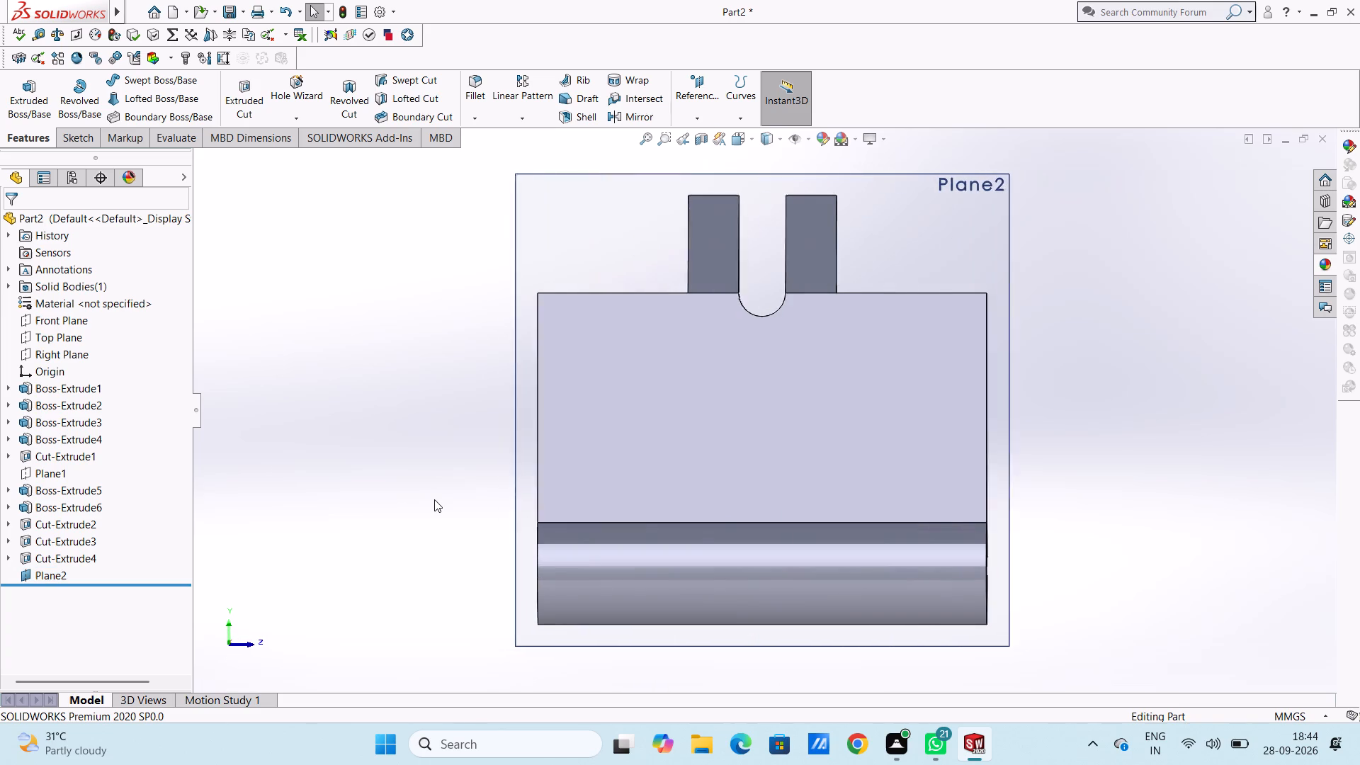
left_click(575, 244)
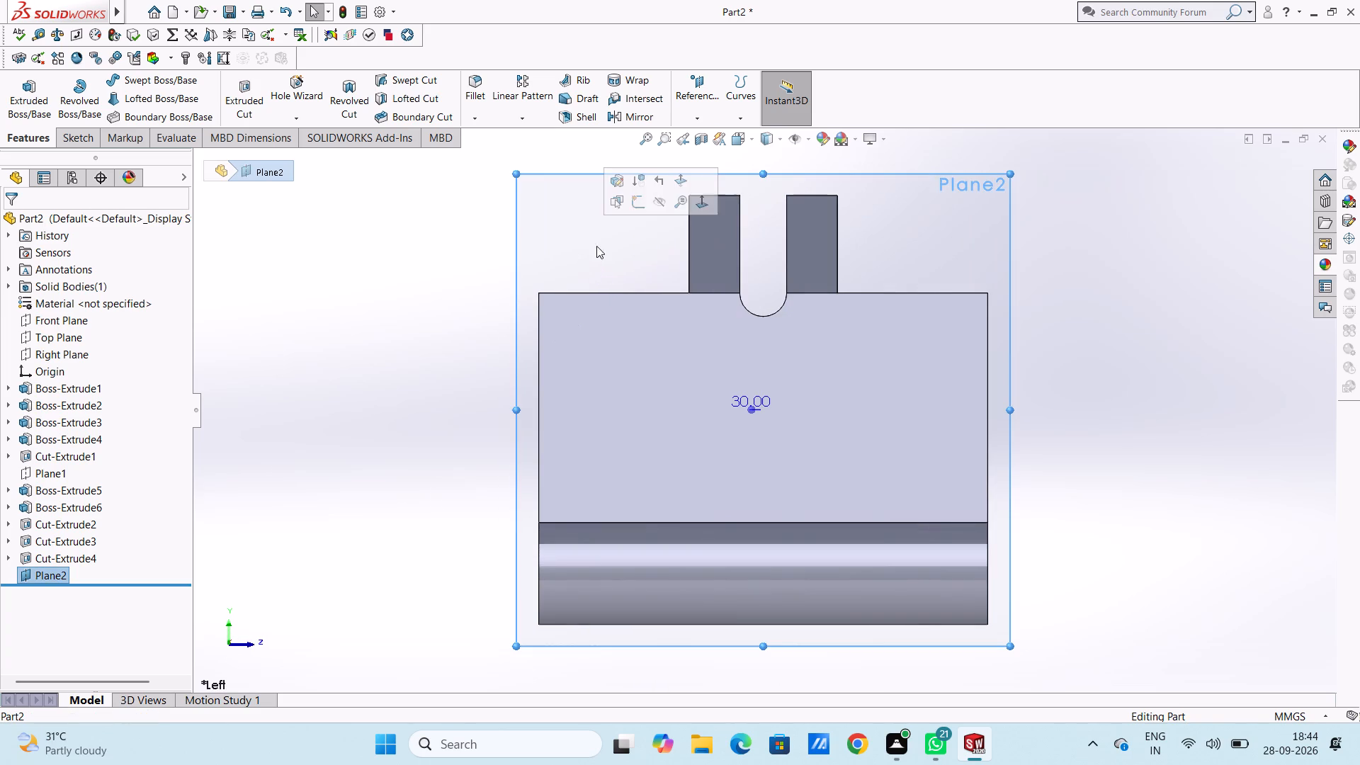
left_click(635, 205)
left_click(398, 276)
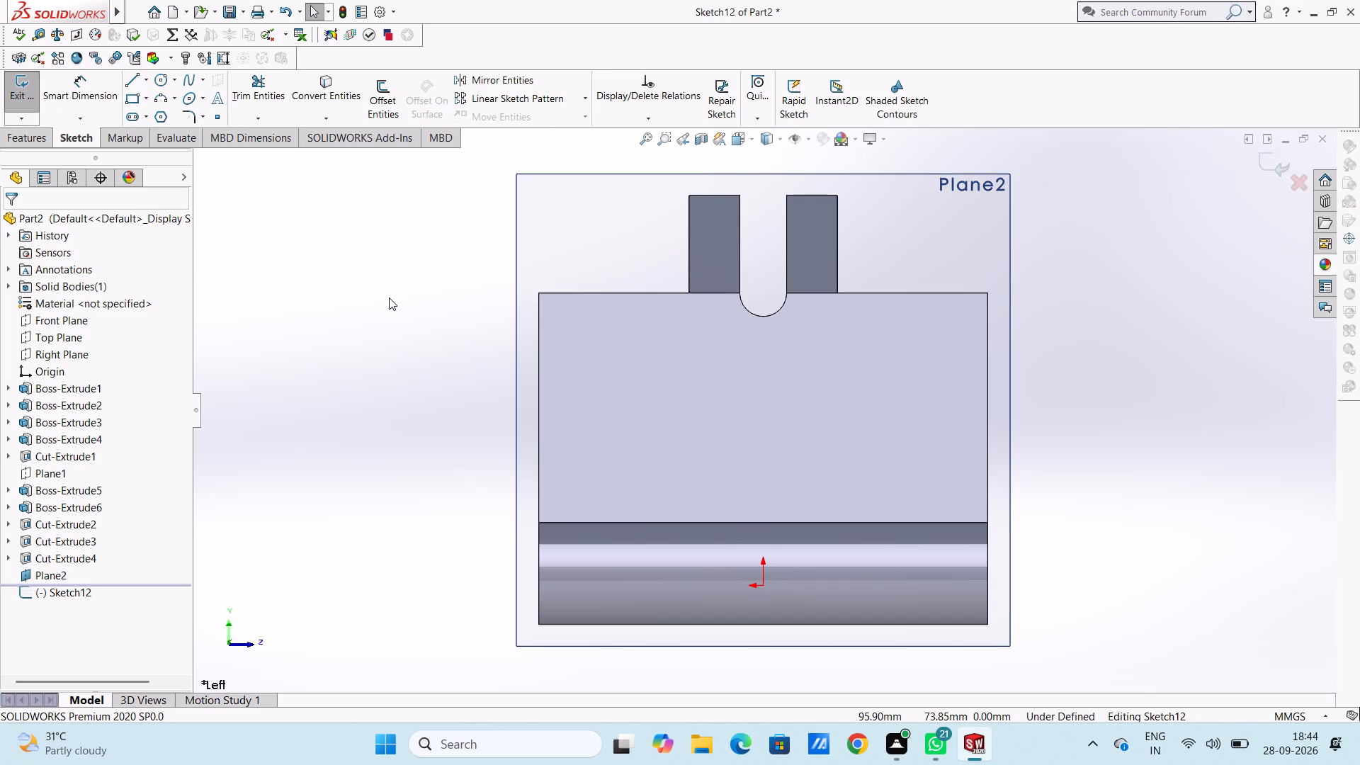
left_click(130, 81)
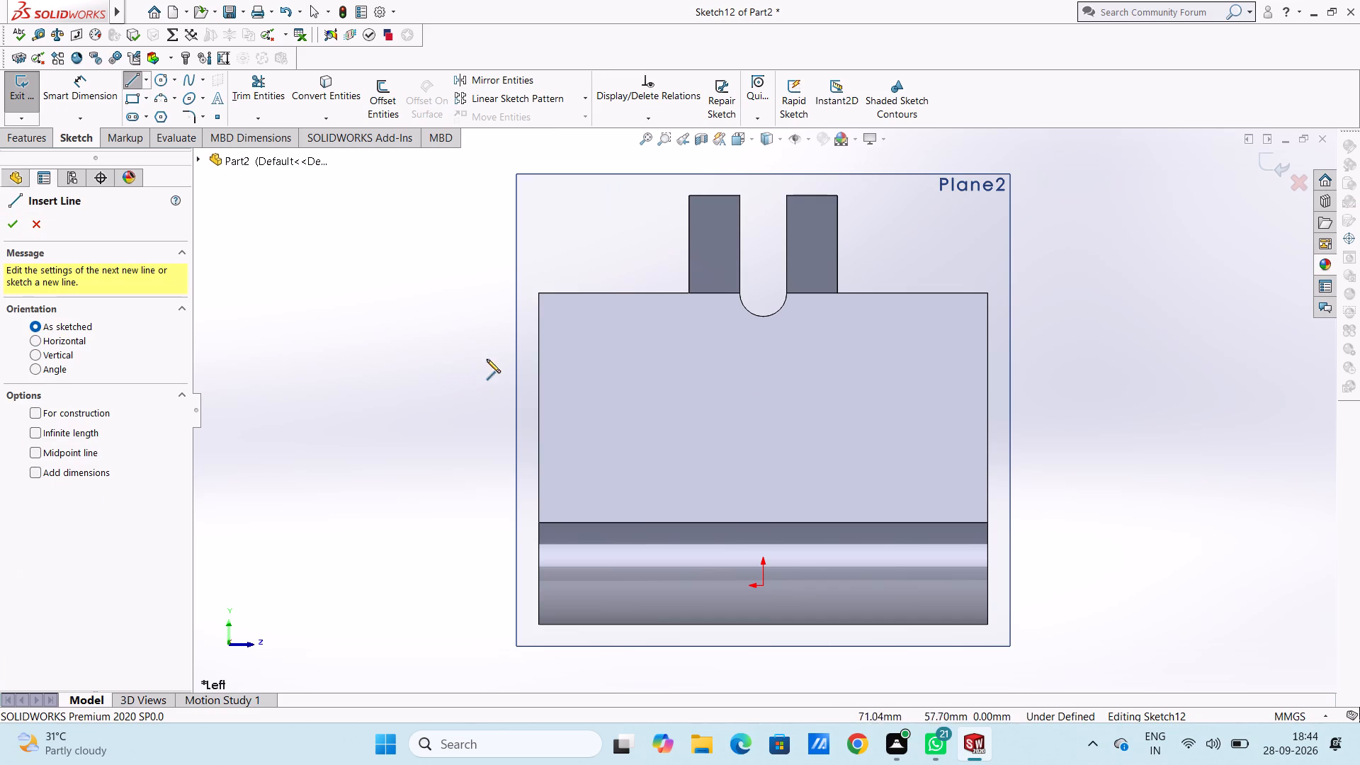
left_click(540, 294)
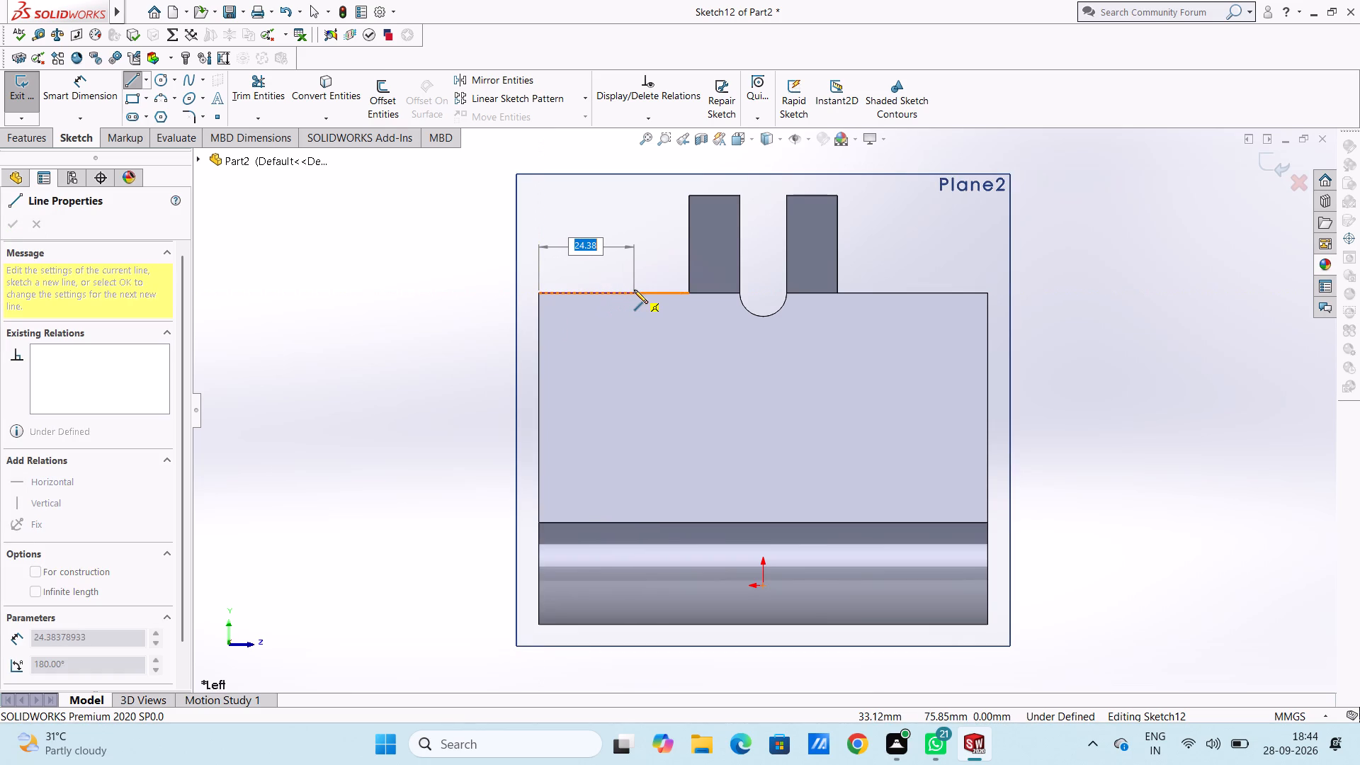
type("20")
key("Return")
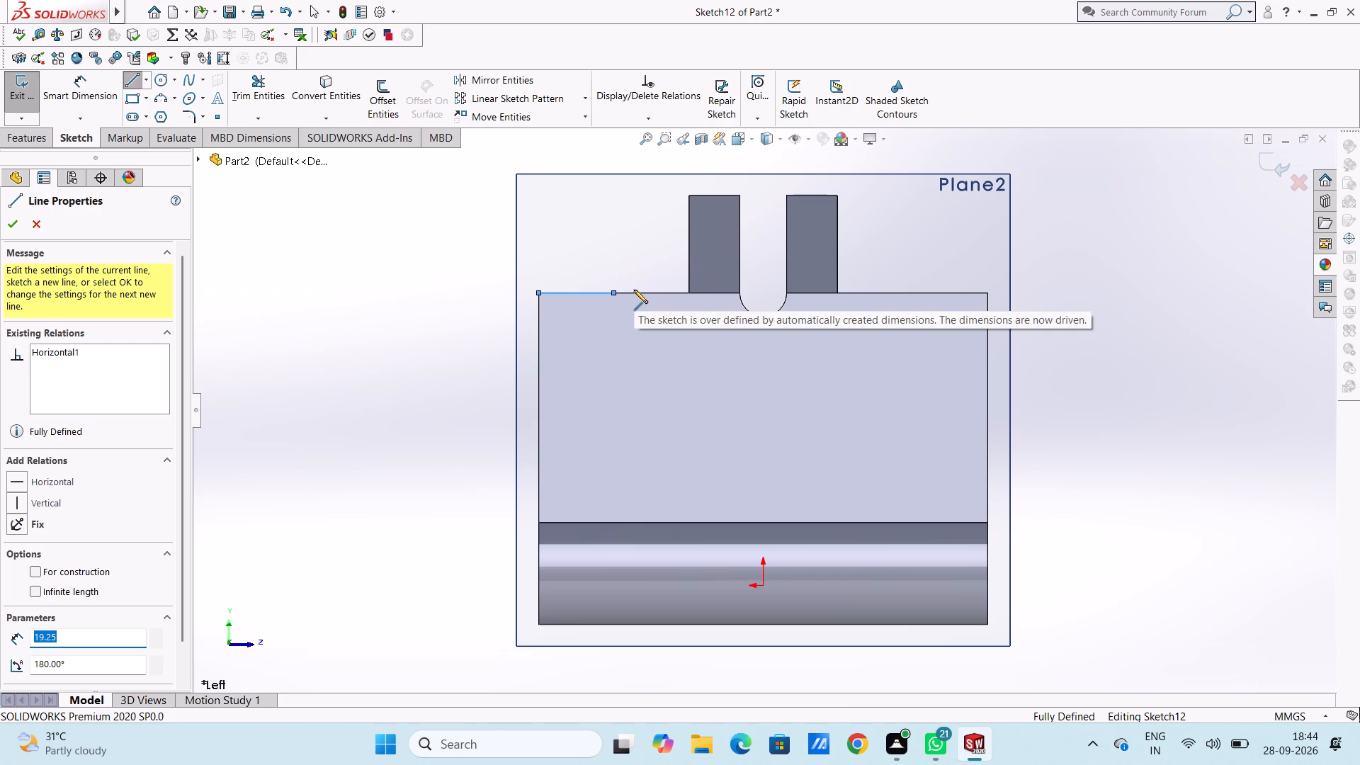
key("Escape")
key("Escape")
left_click(127, 83)
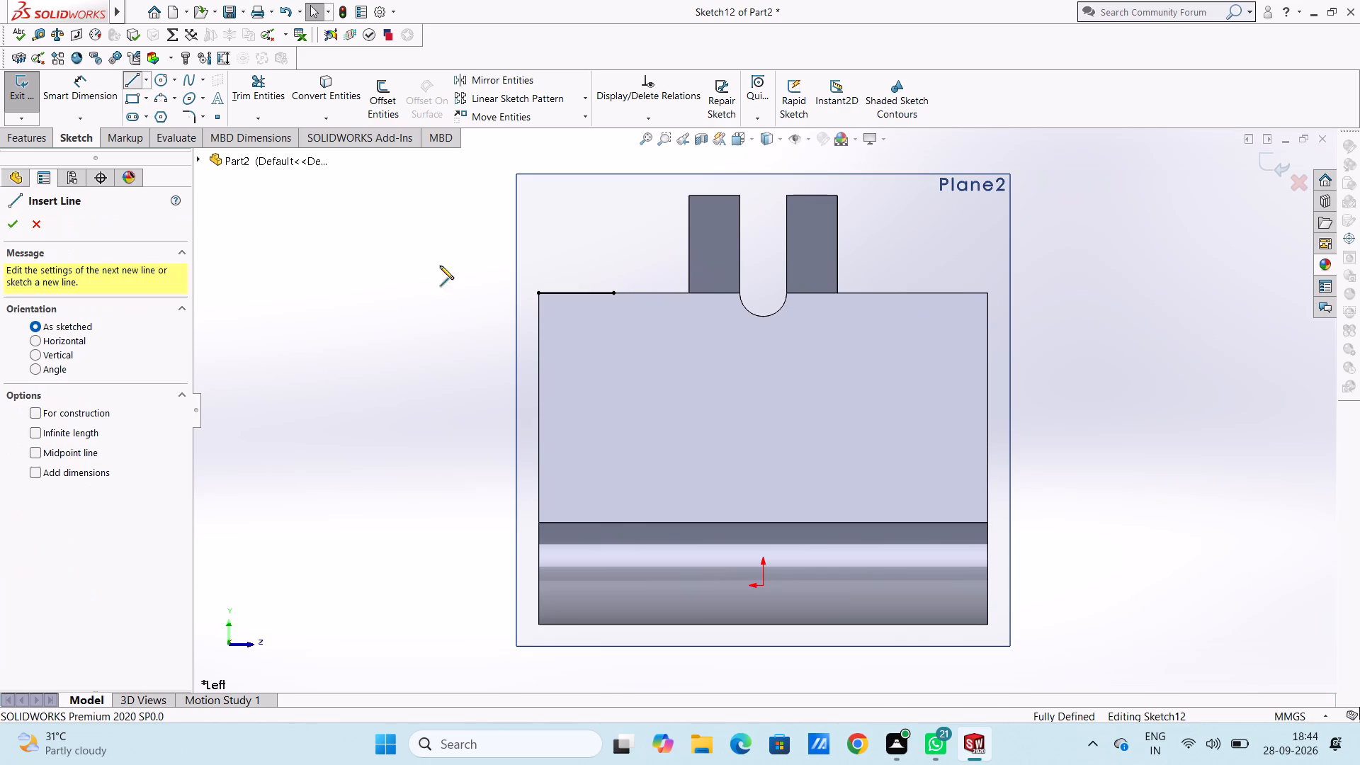
left_click(536, 295)
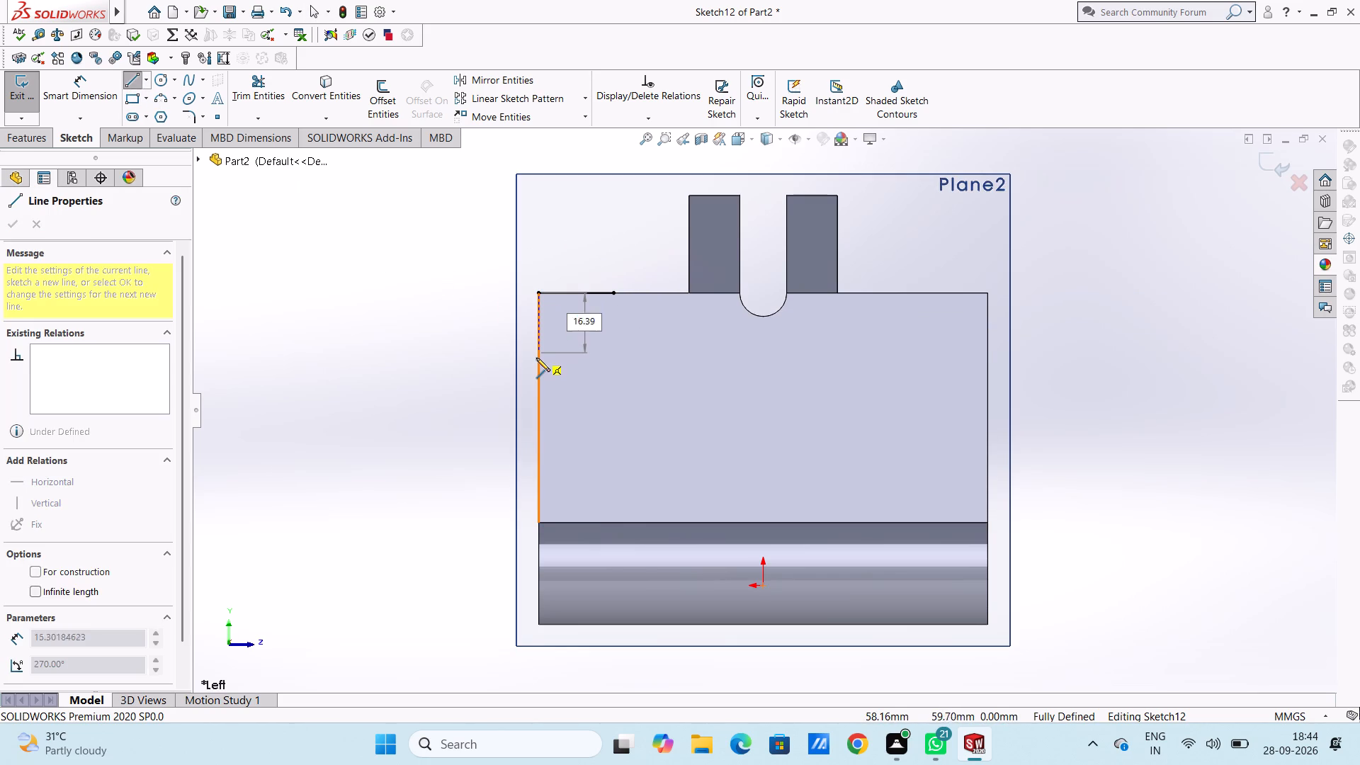
type("30")
key("Return")
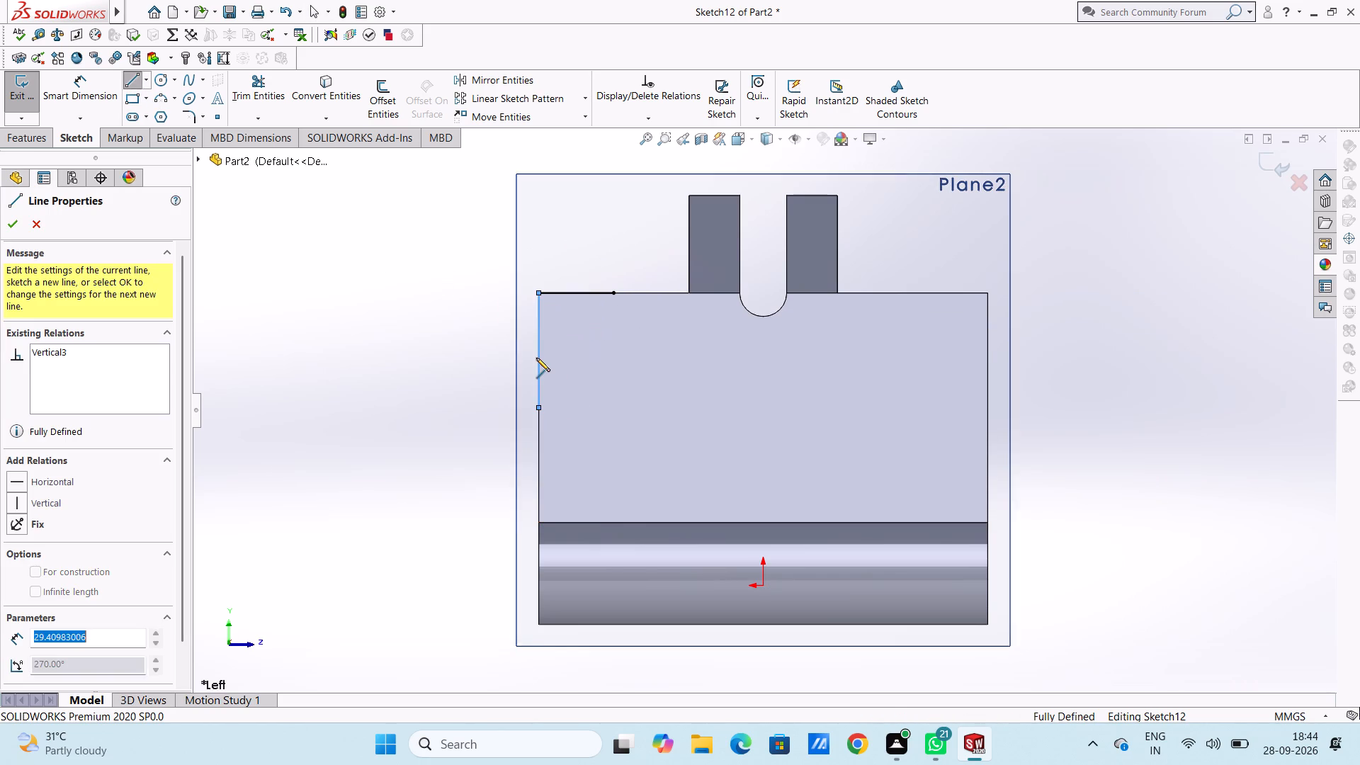
left_click(616, 295)
key("Escape")
key("Escape")
key("Escape")
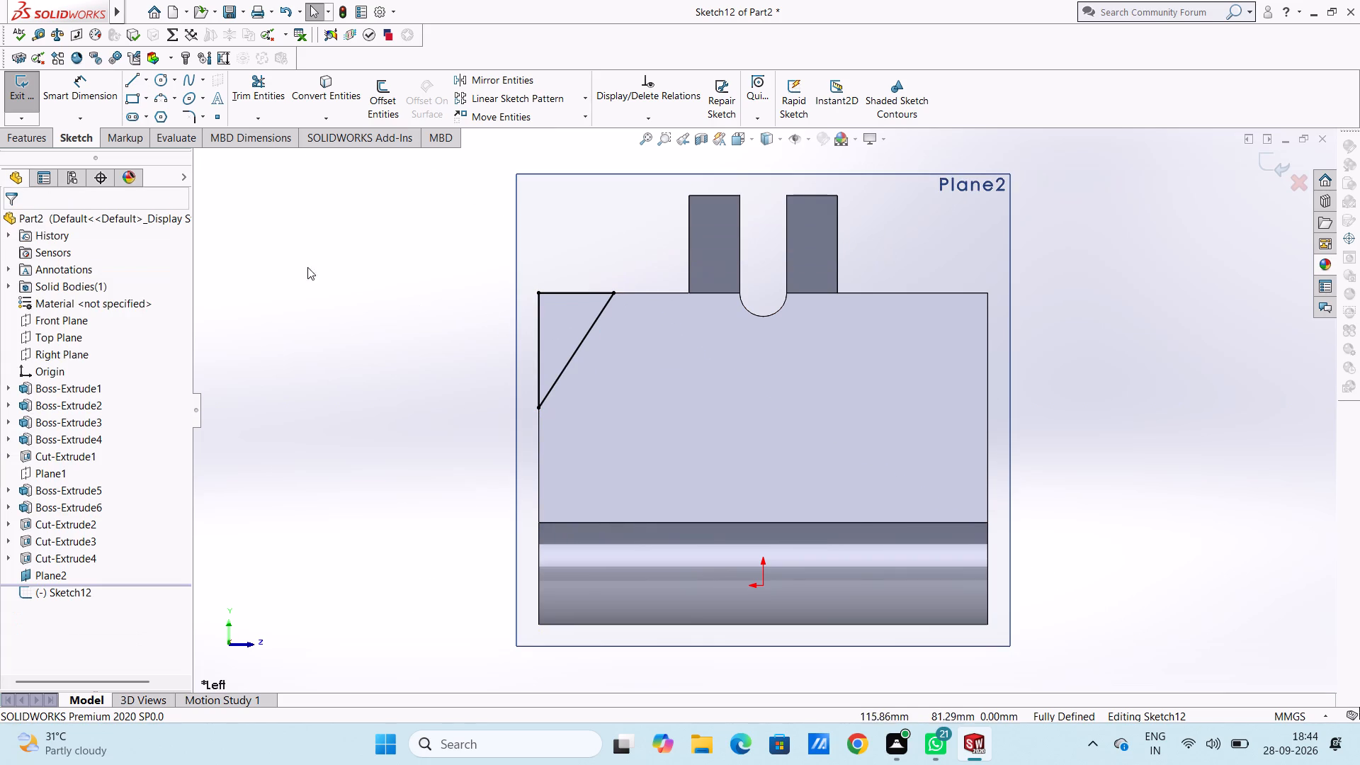
Sketch a right triangle at the plate's upper +Z corner, with a 30 mm vertical edge and a top edge about 23 mm long.
left_click(130, 81)
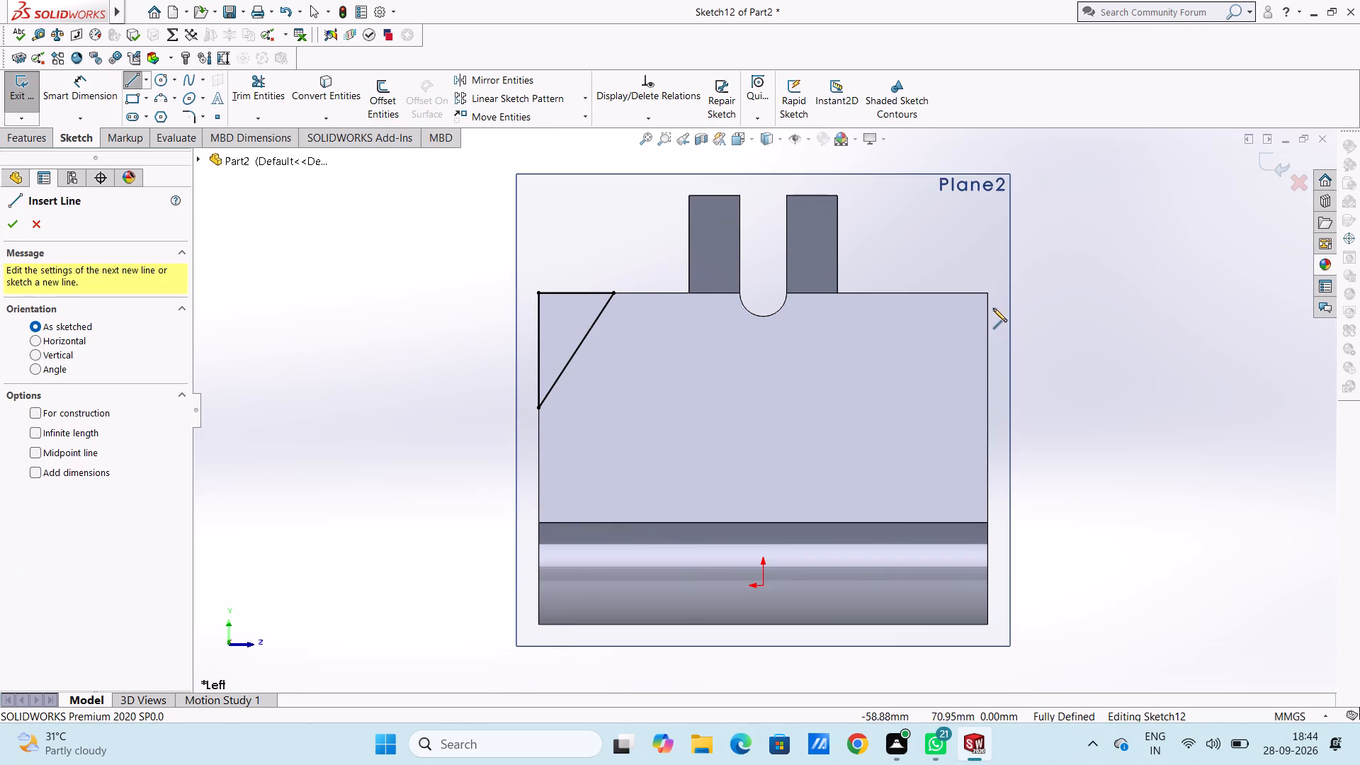
left_click(989, 290)
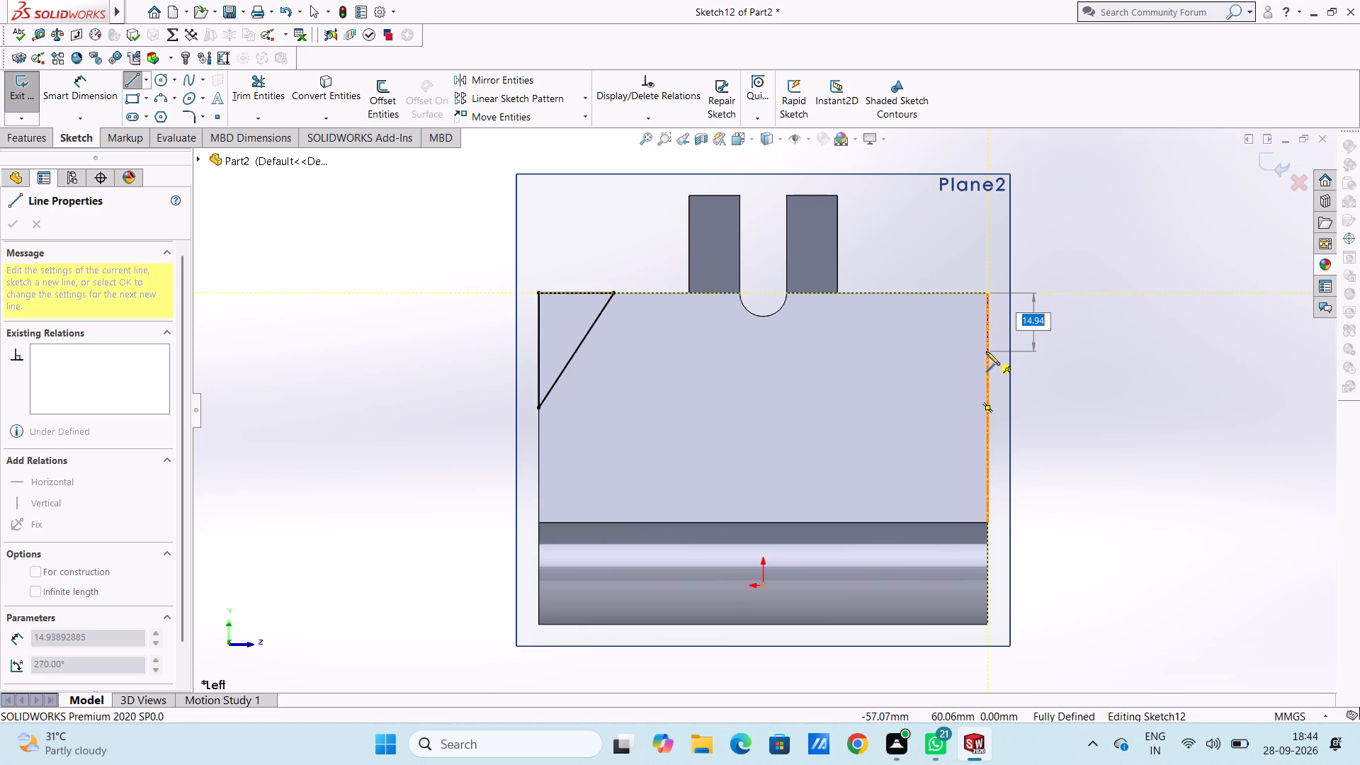
type("30")
key("Return")
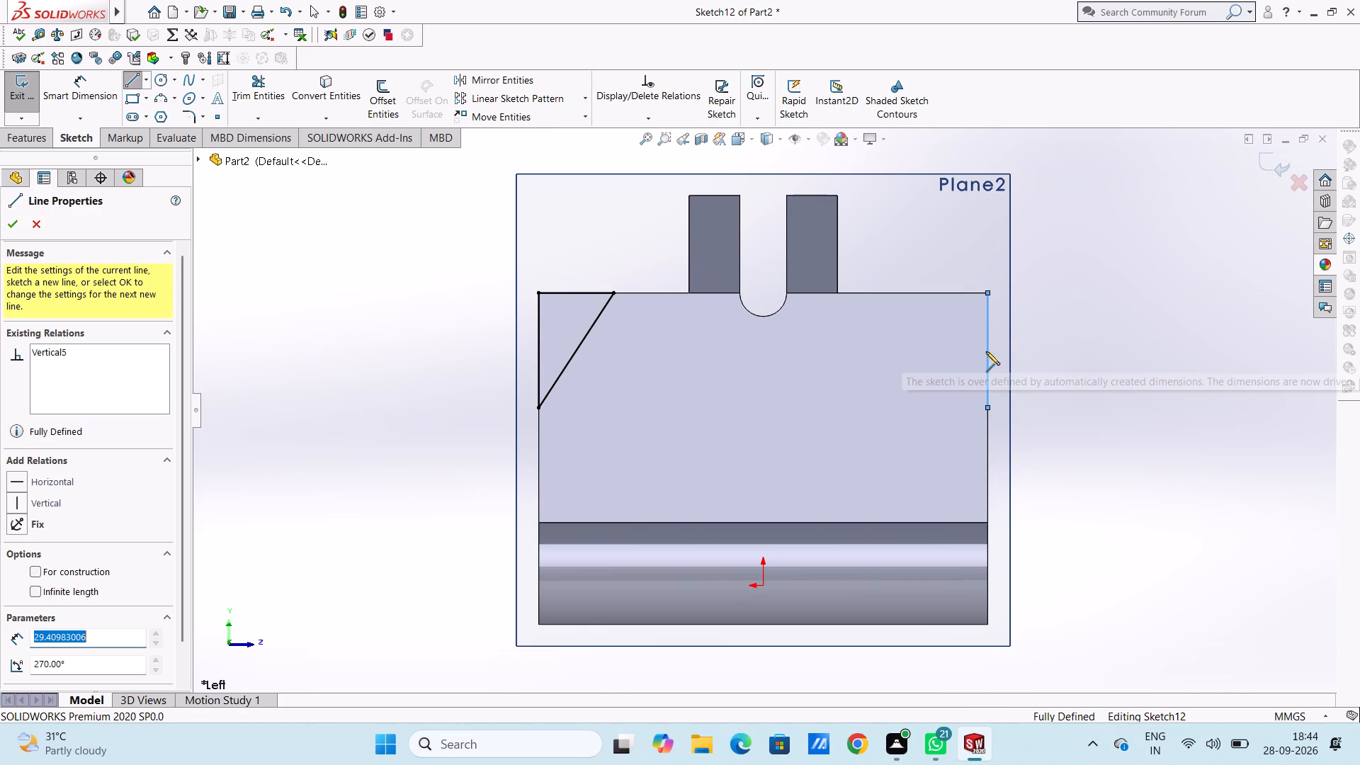
left_click(900, 294)
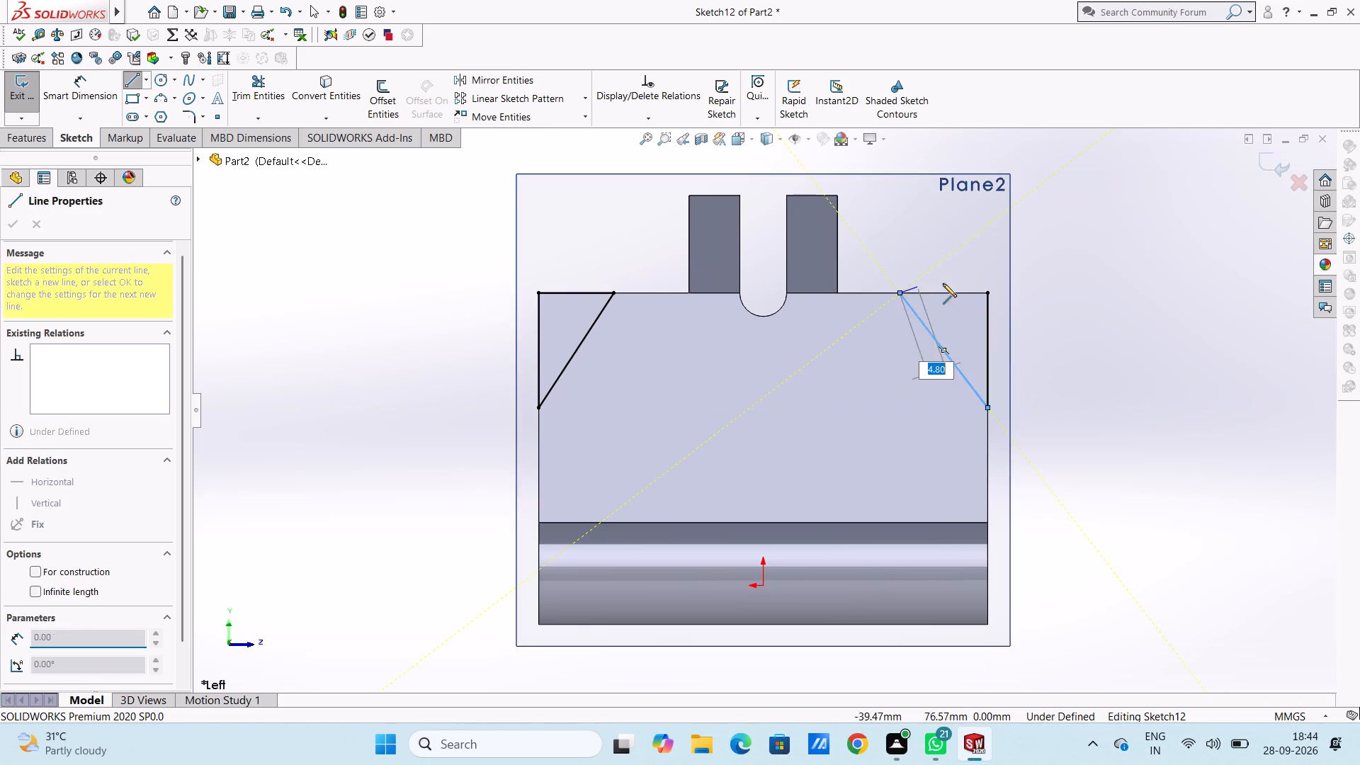
left_click(987, 295)
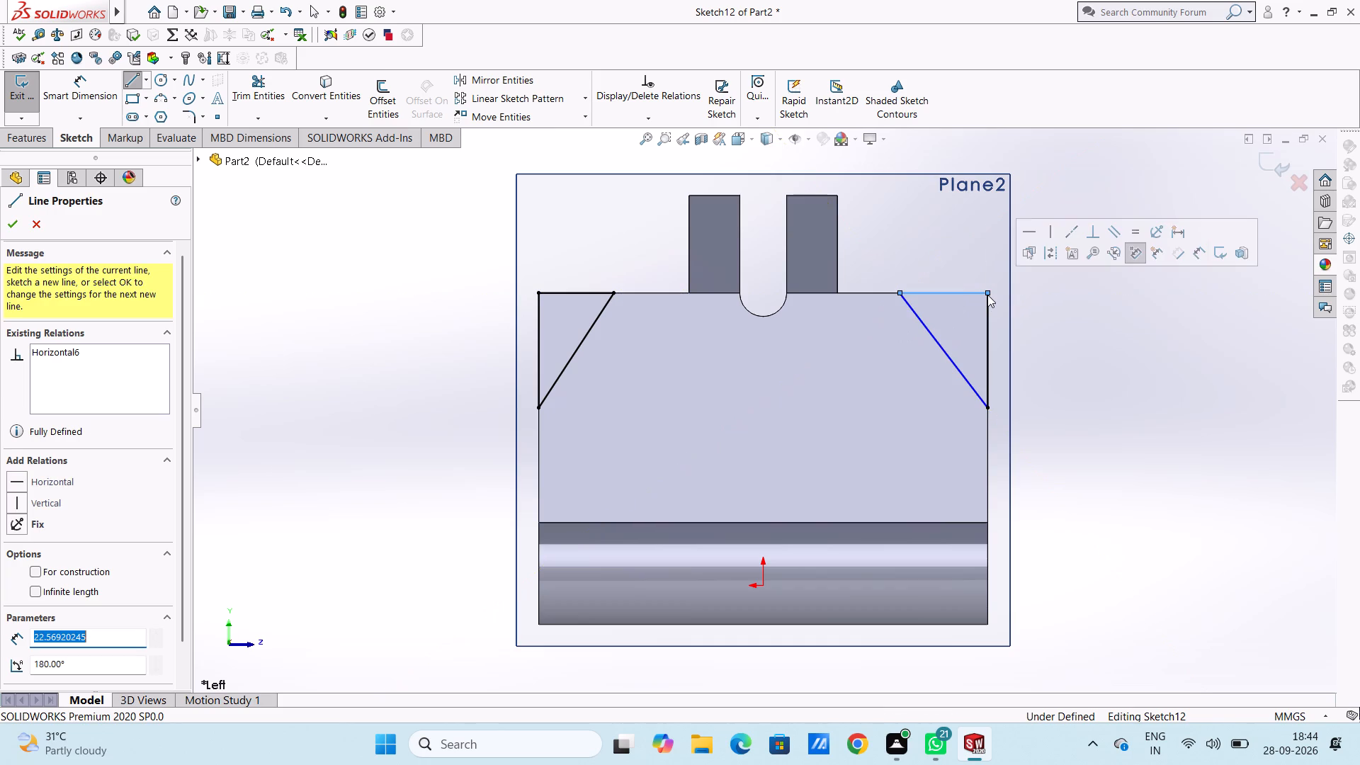
key("Escape")
key("Escape")
key("Escape")
Dimension the +Z triangle's top edge to 20 mm.
scroll(987, 295, "up", 3)
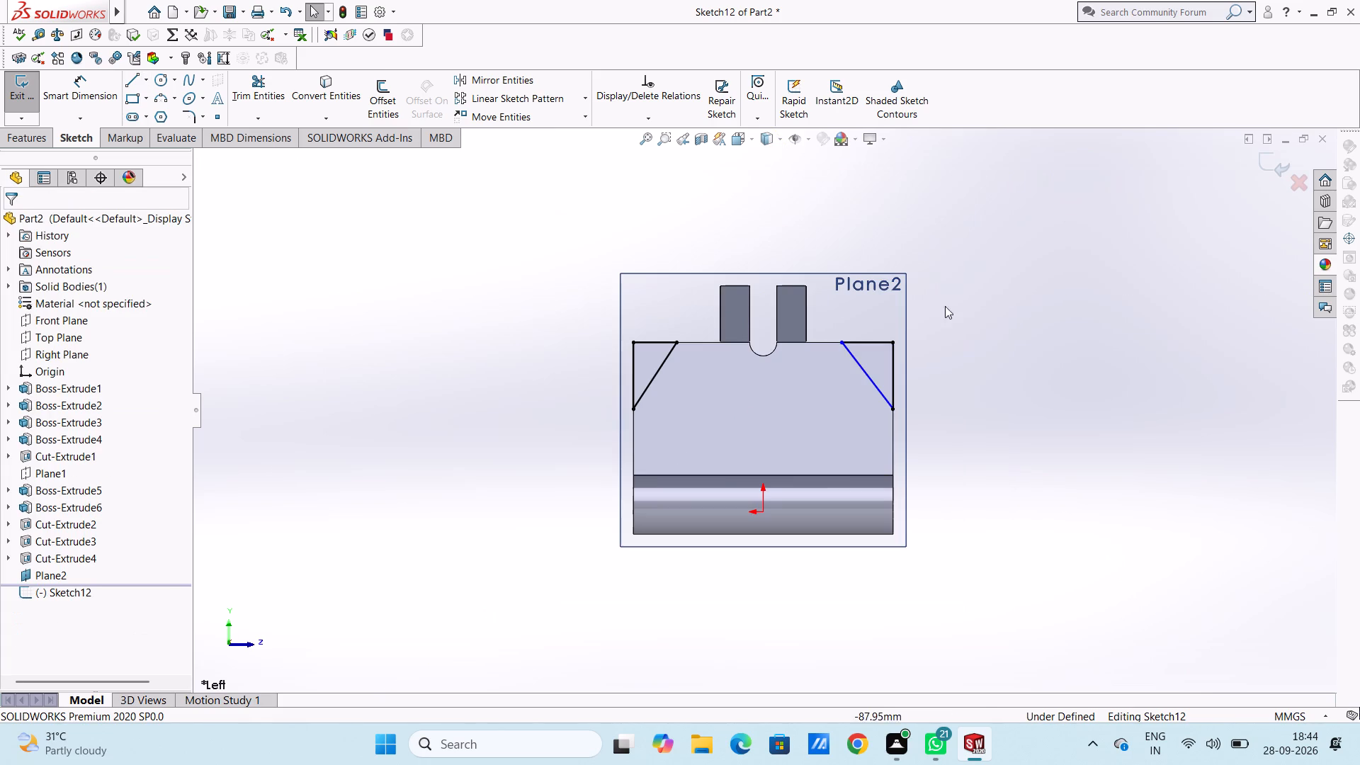
left_click(81, 99)
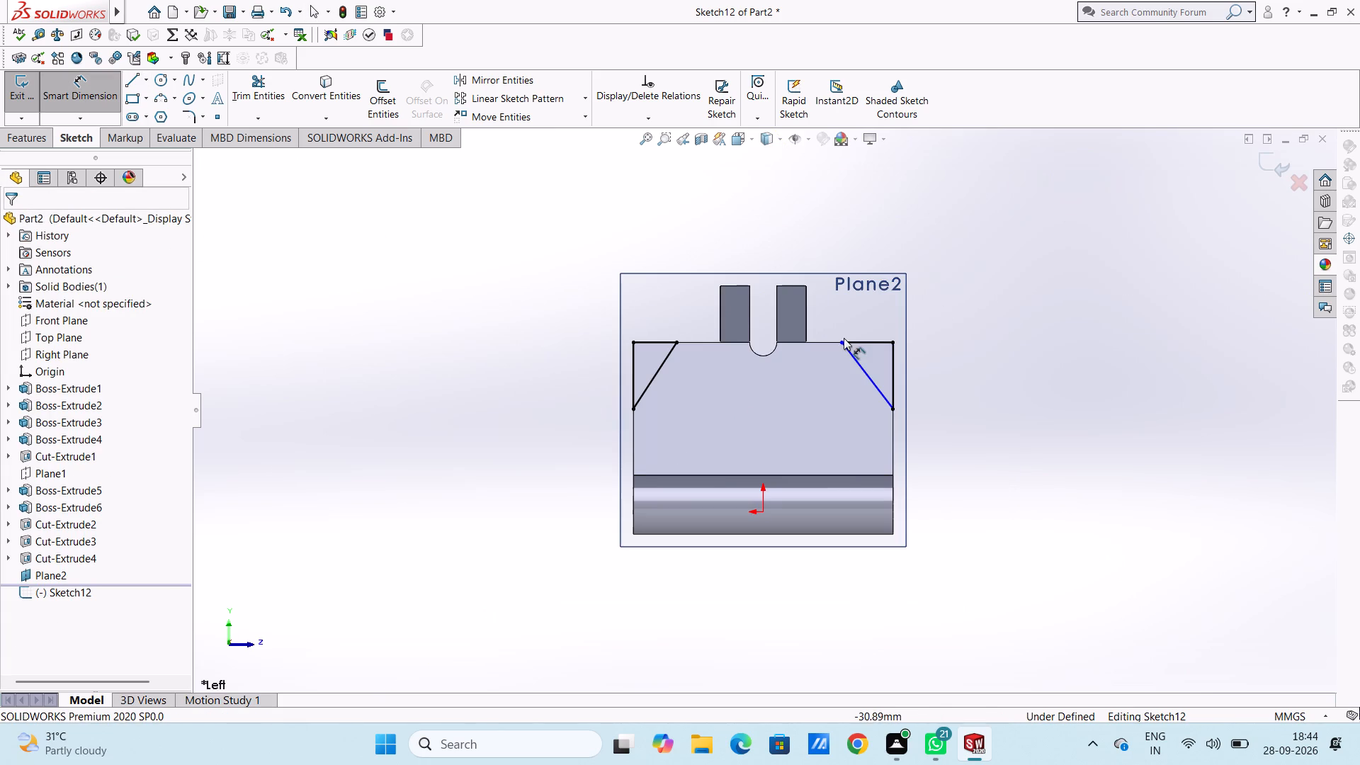
left_click(858, 344)
left_click(873, 189)
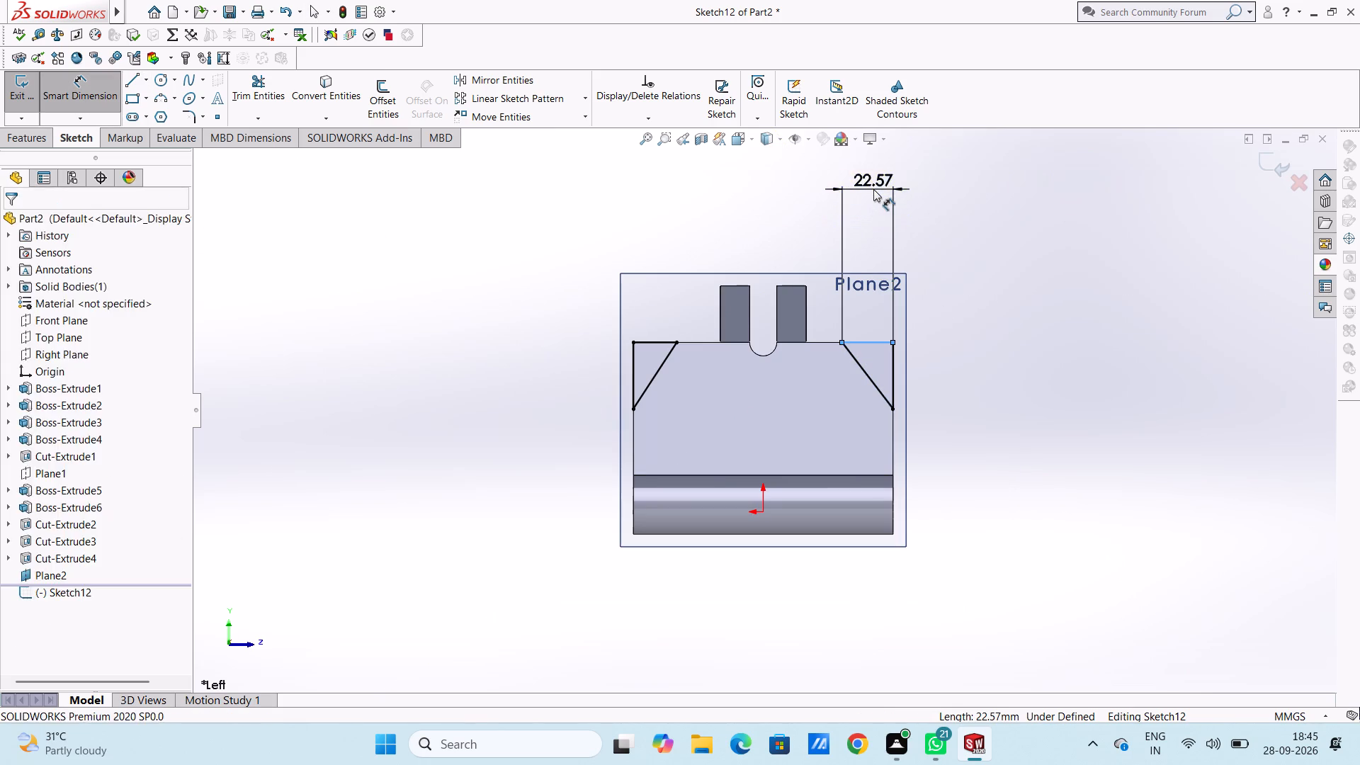
type("20")
key("Return")
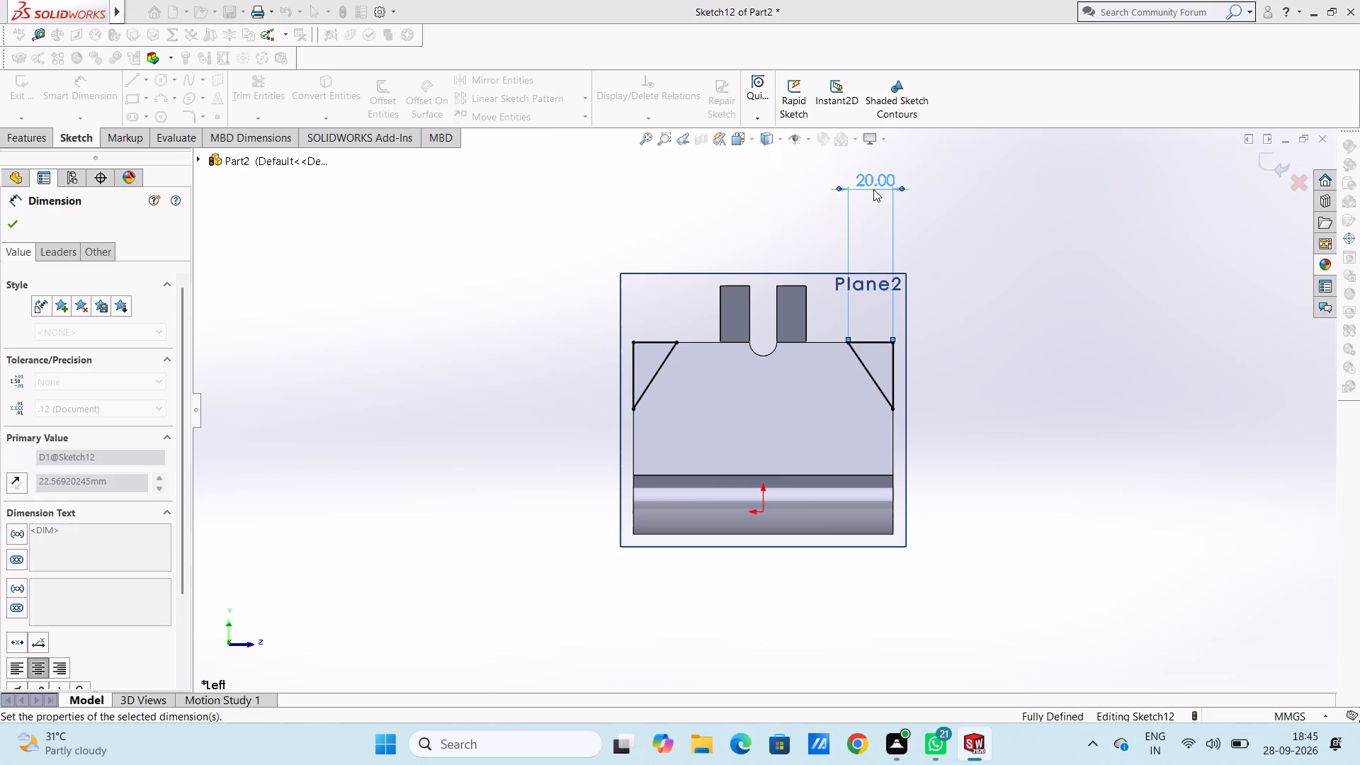
left_click(657, 227)
Cut-extrude both corner triangles 8 mm with the Mid Plane end condition.
scroll(627, 238, "up", 2)
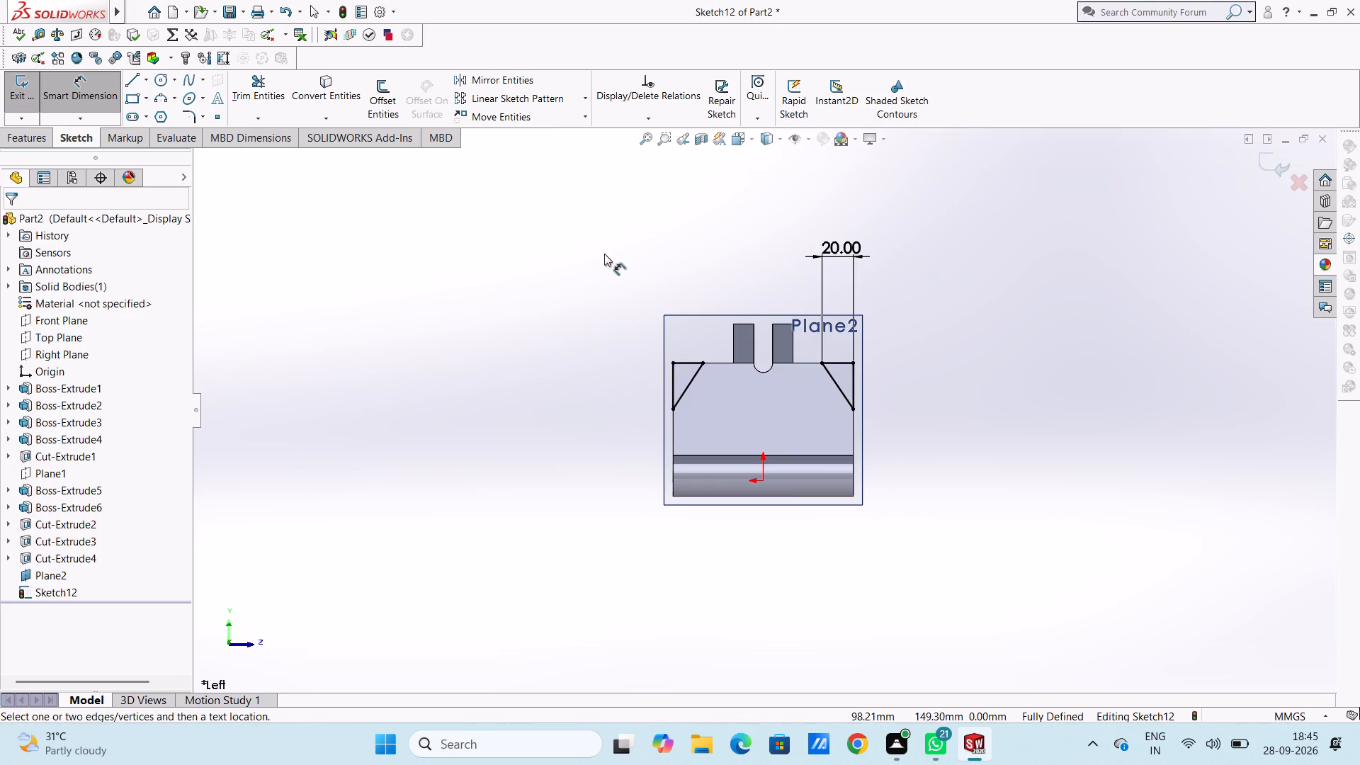
middle_click_drag(599, 284, 662, 395)
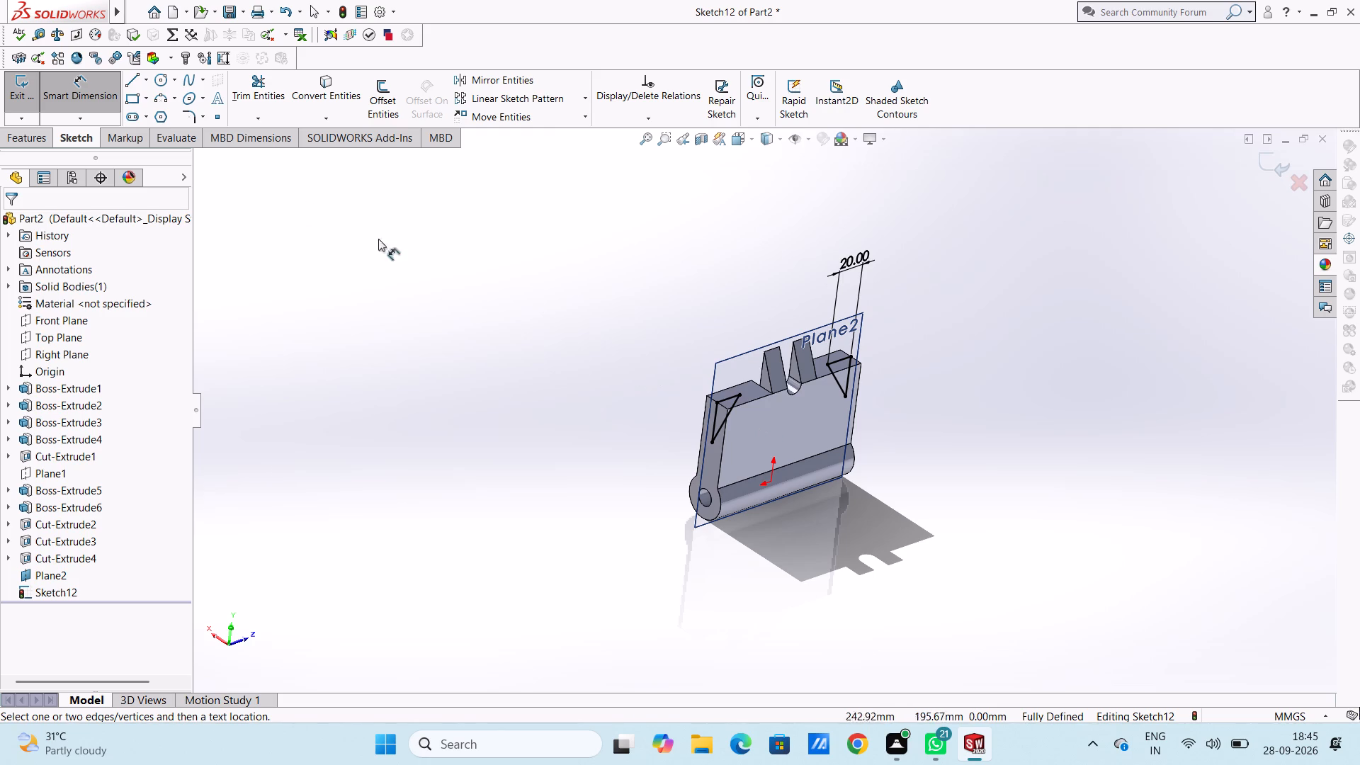
left_click(44, 138)
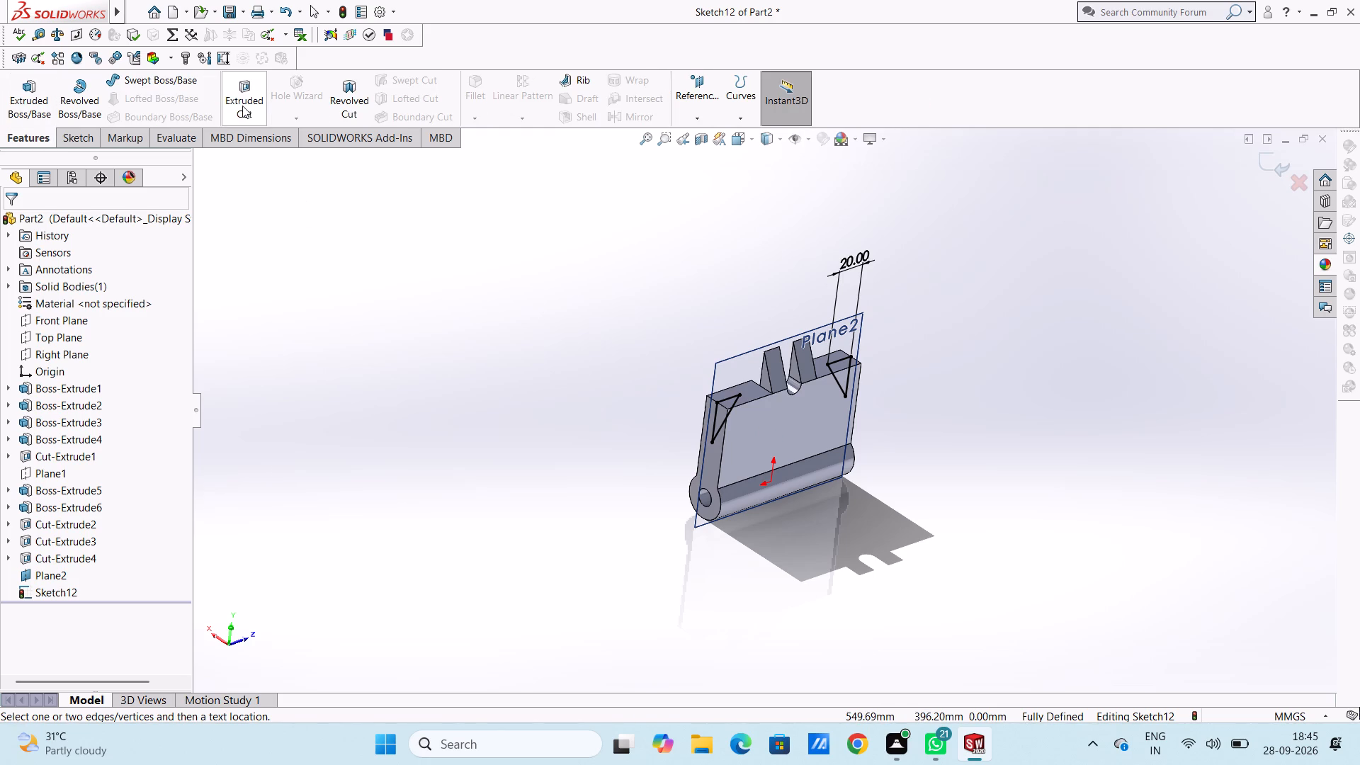
left_click(241, 89)
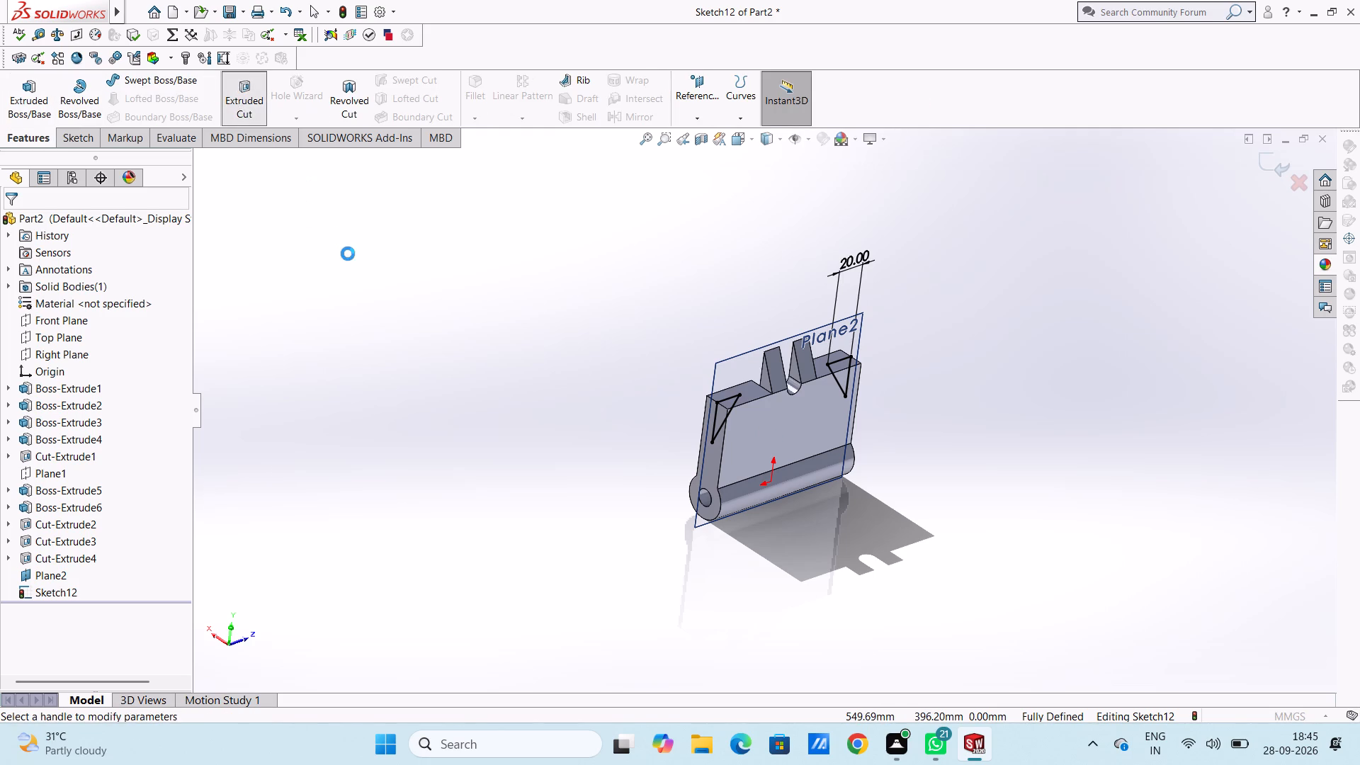
left_click(114, 322)
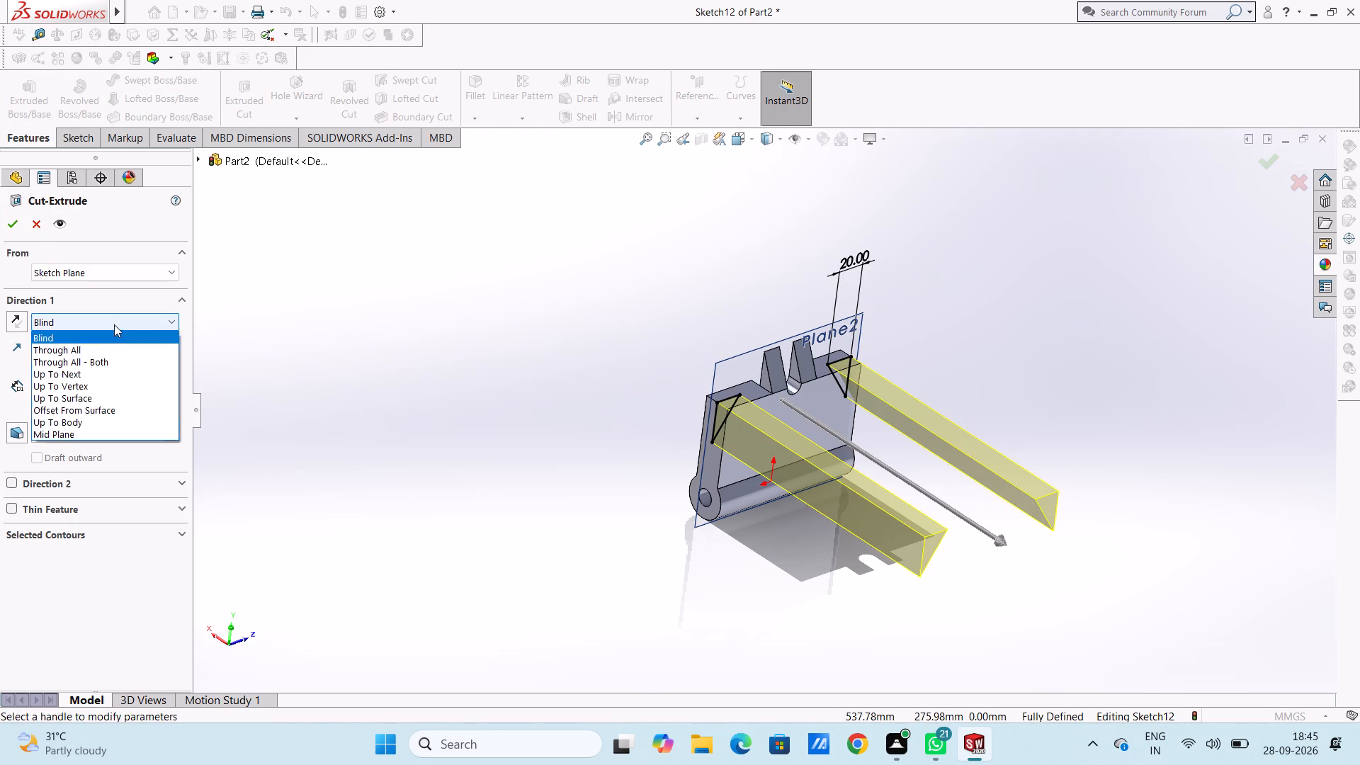
left_click(76, 435)
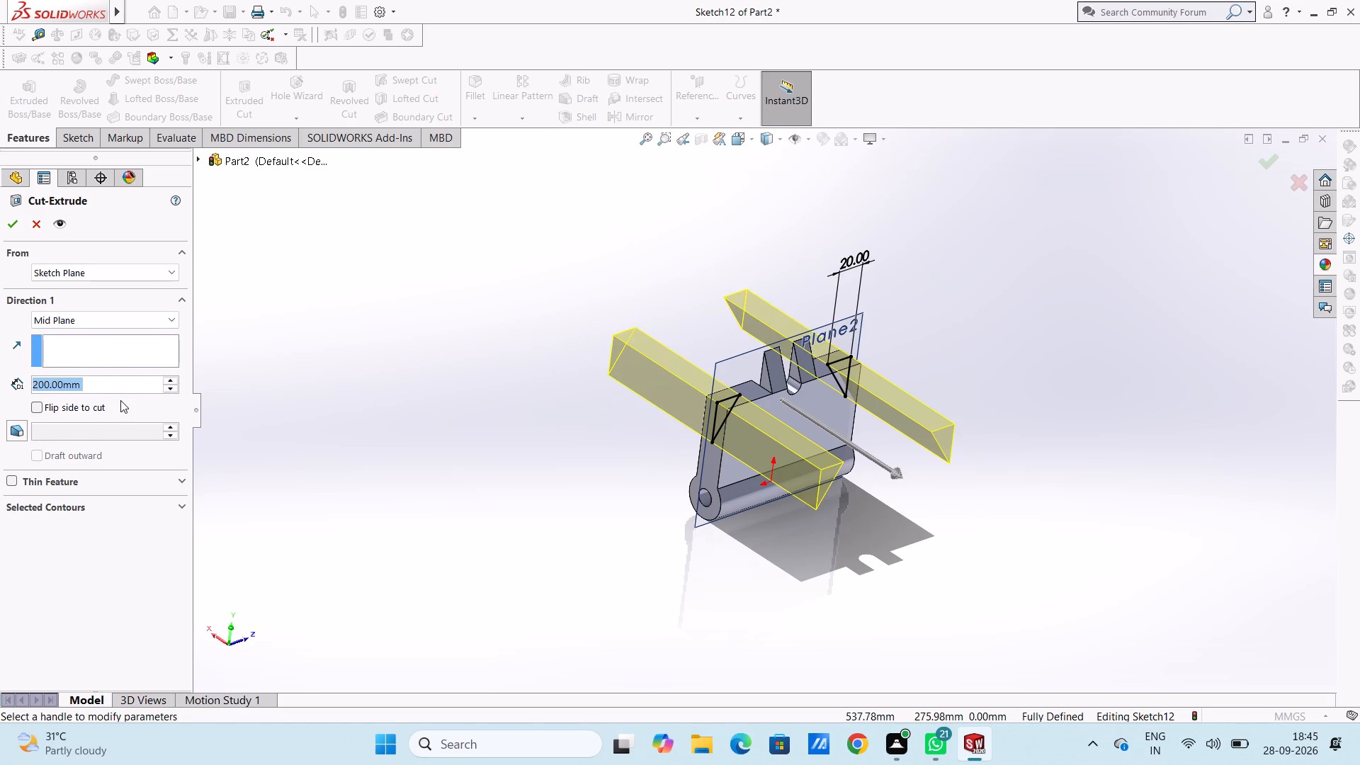
key("8")
key("Return")
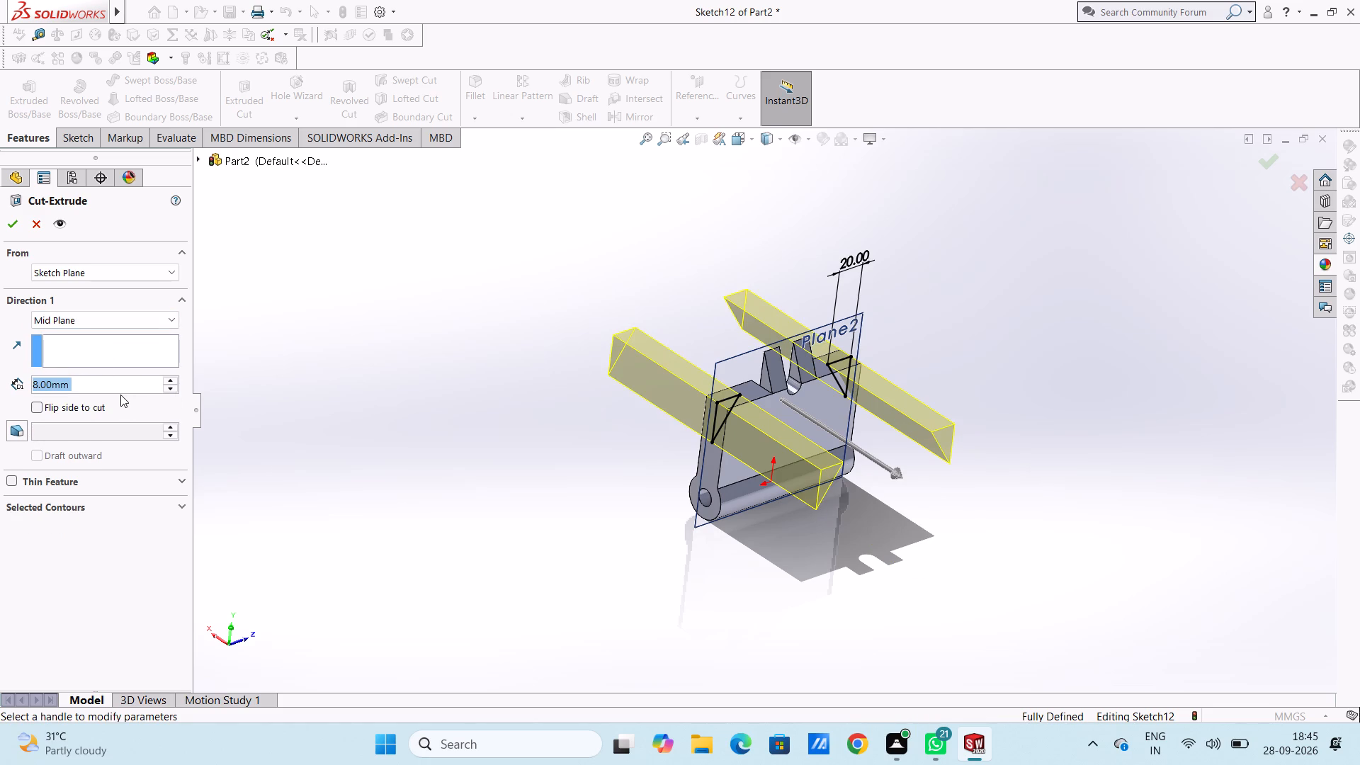
left_click(10, 230)
left_click(501, 369)
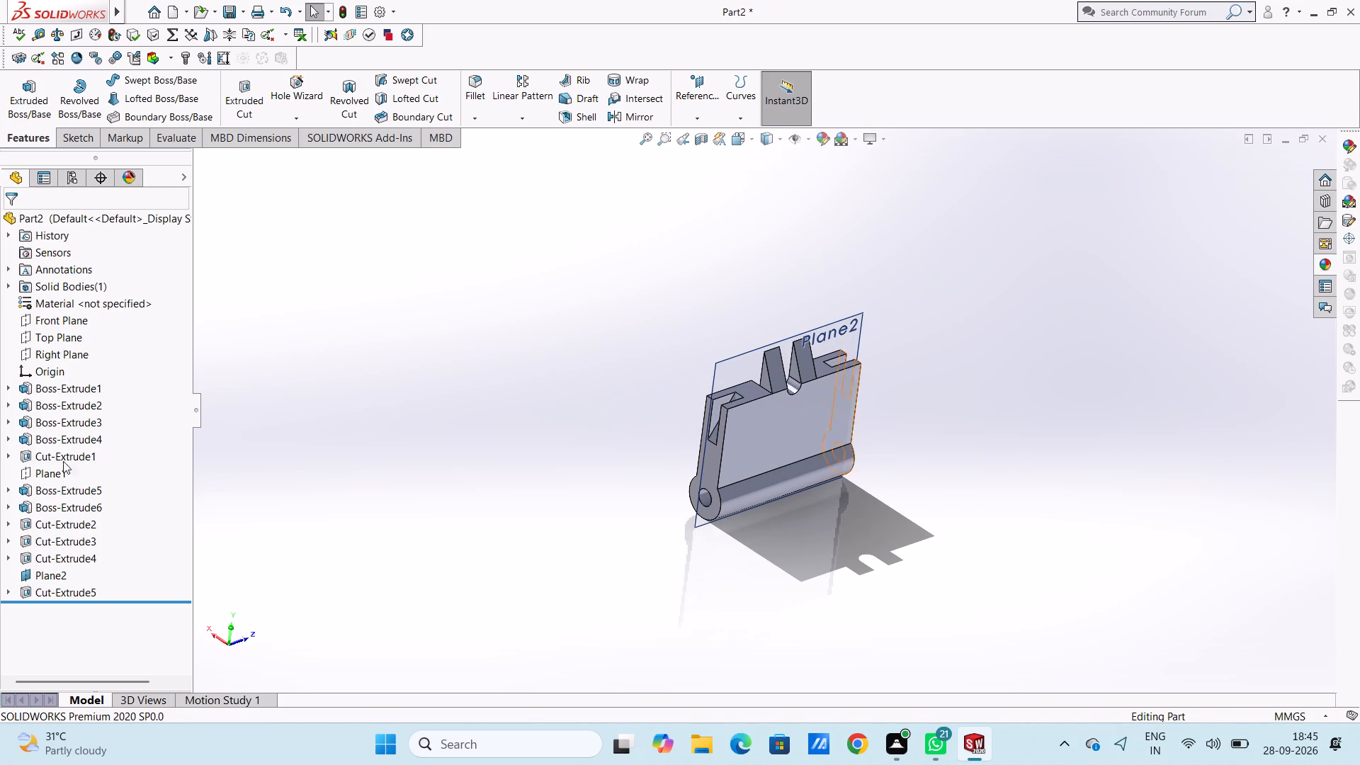
Hide Plane2.
left_click(58, 573)
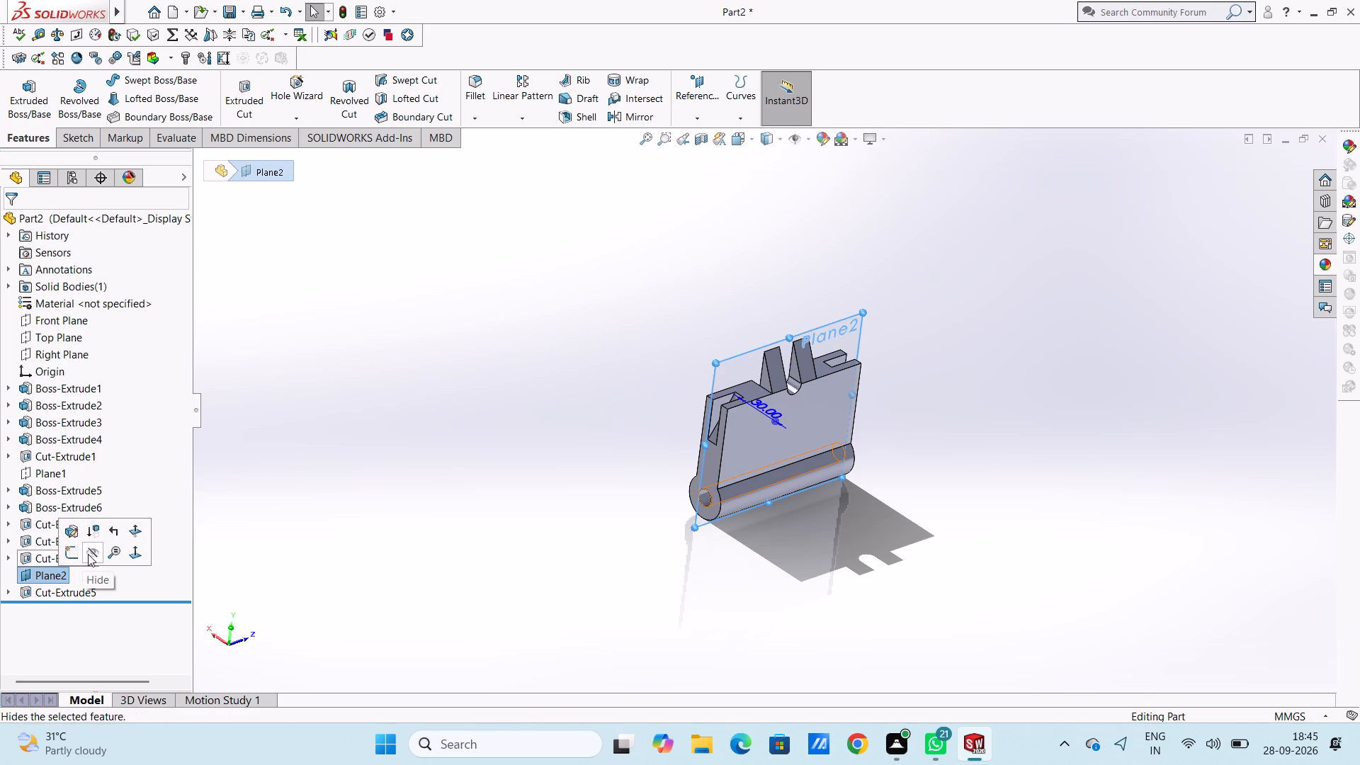
left_click(88, 554)
left_click(509, 560)
Change the whole part's appearance colour to dark gray.
middle_click_drag(579, 541, 444, 371)
middle_click_drag(603, 414, 489, 512)
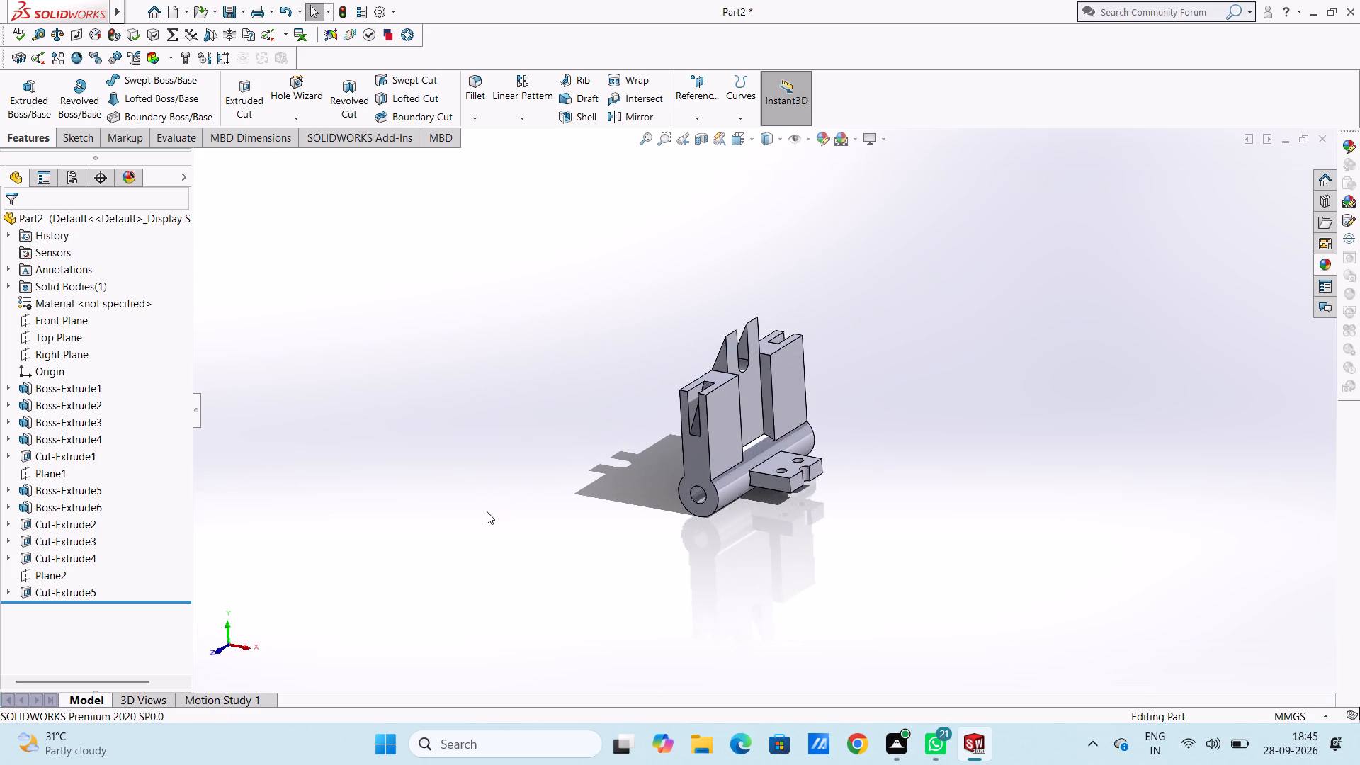
key("ctrl+7")
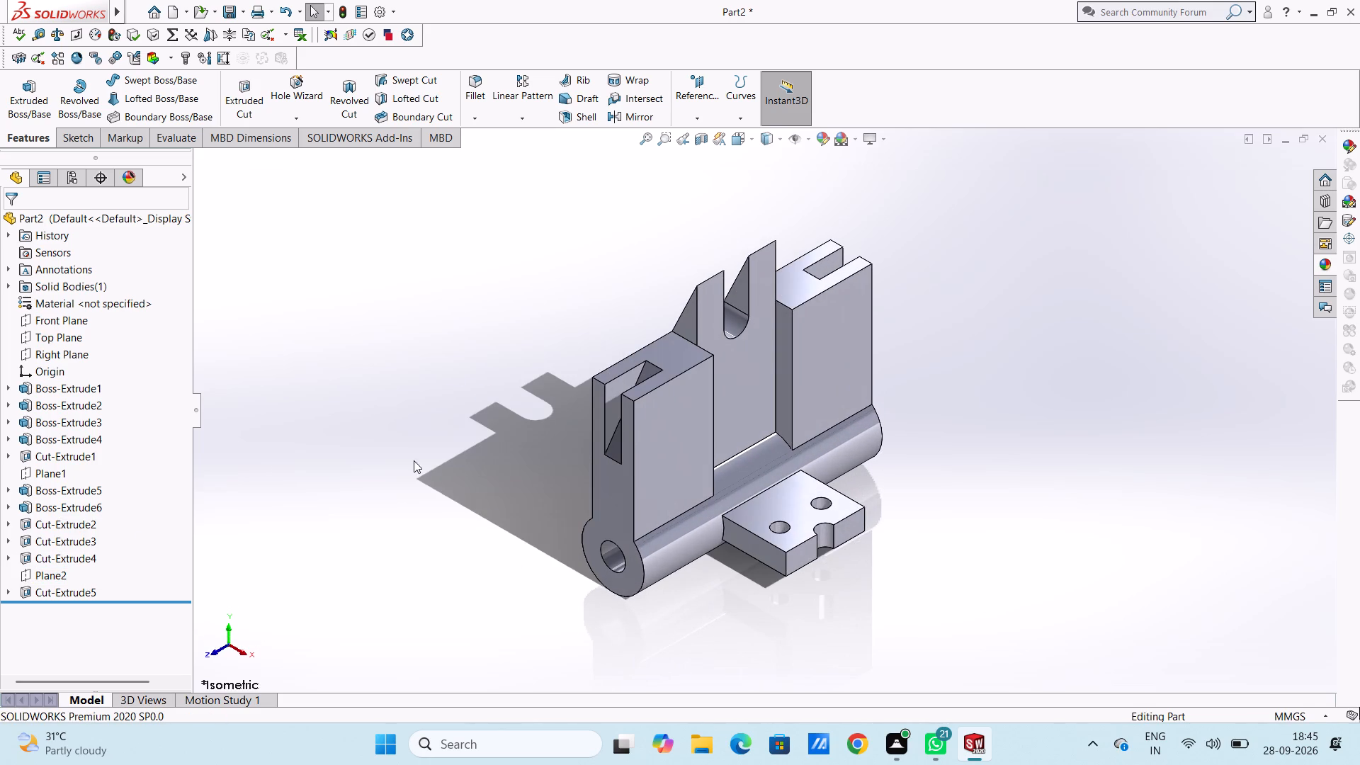
key("Escape")
key("Escape")
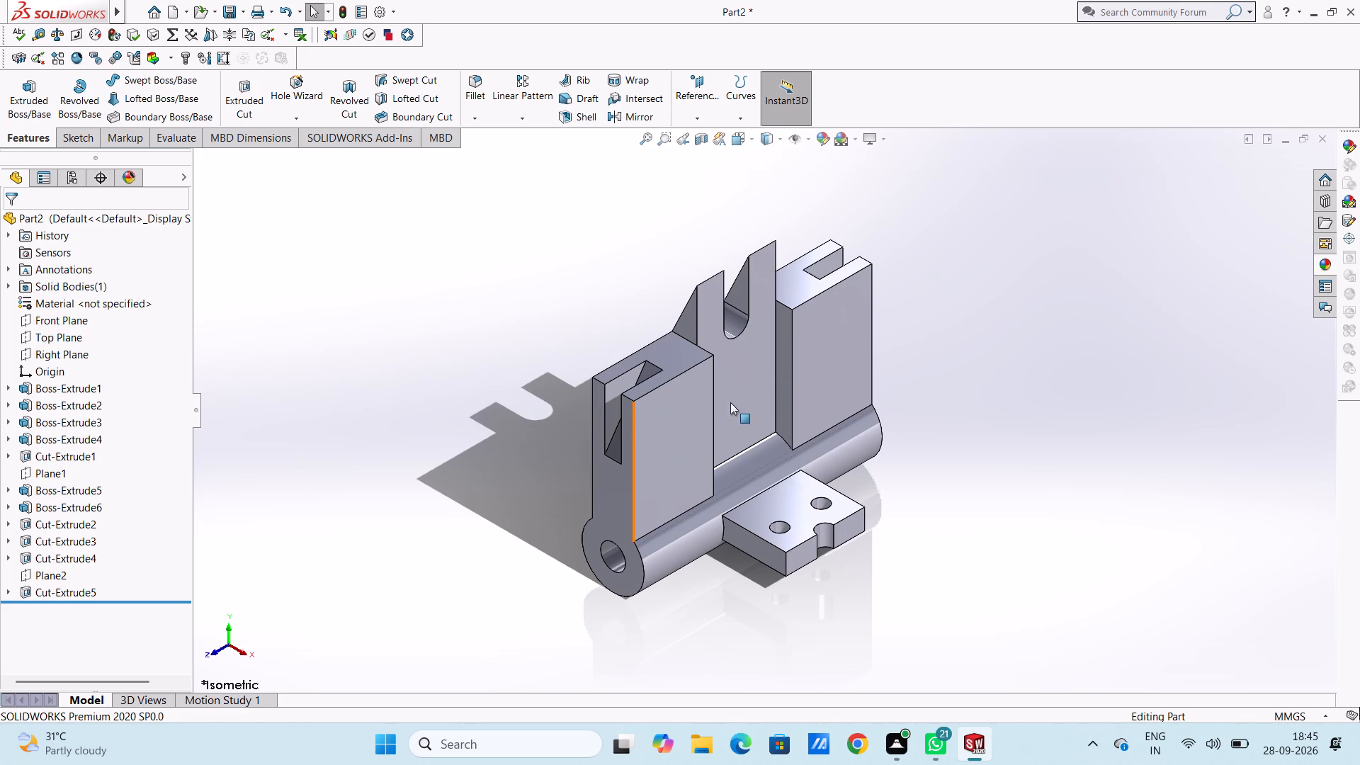
scroll(693, 399, "up", 1)
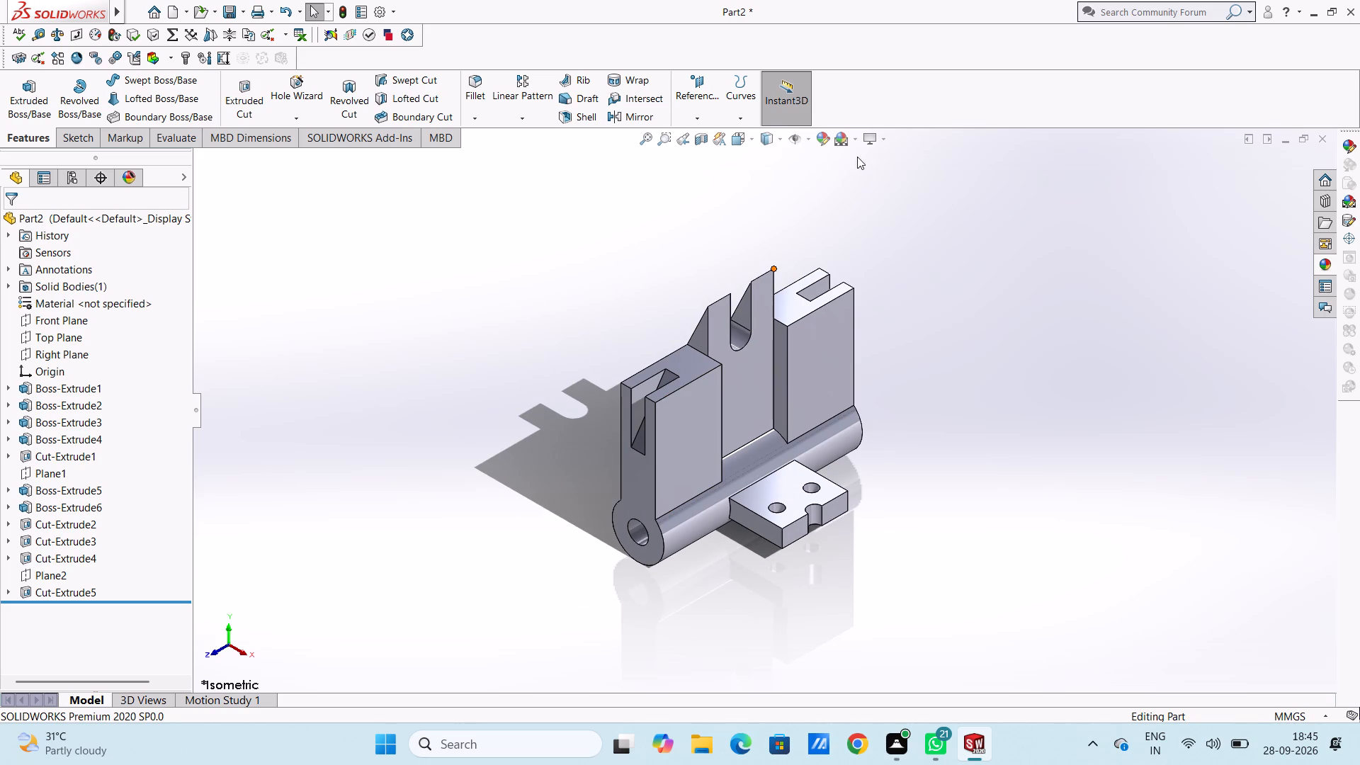
left_click(824, 137)
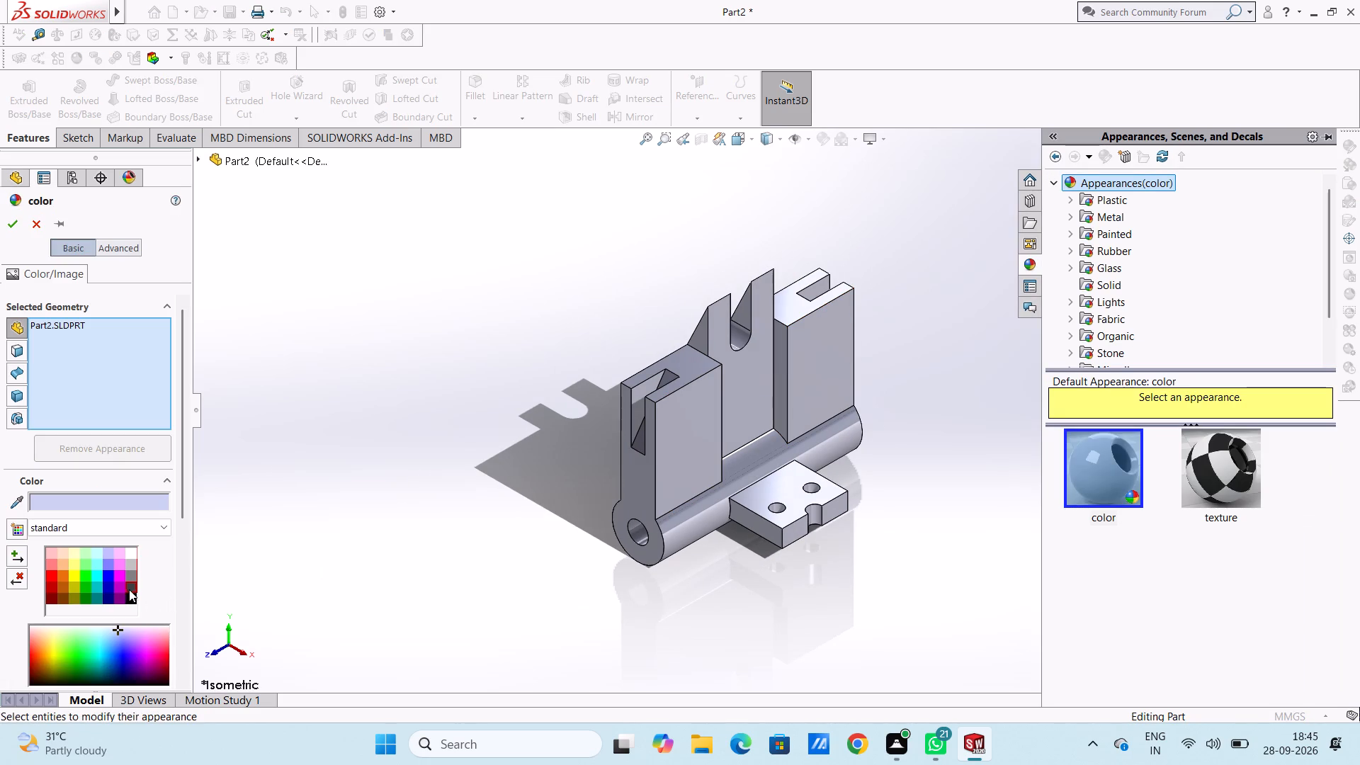
left_click(130, 596)
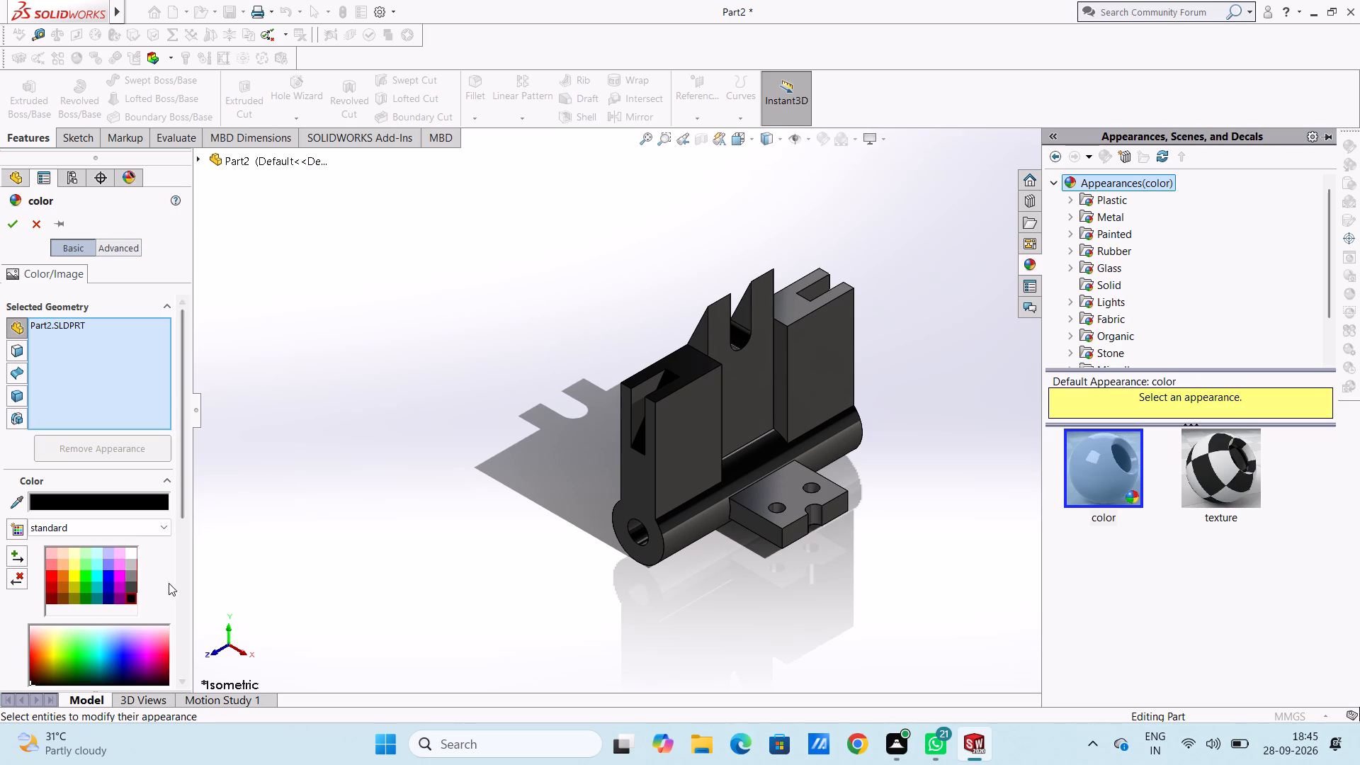
left_click(132, 589)
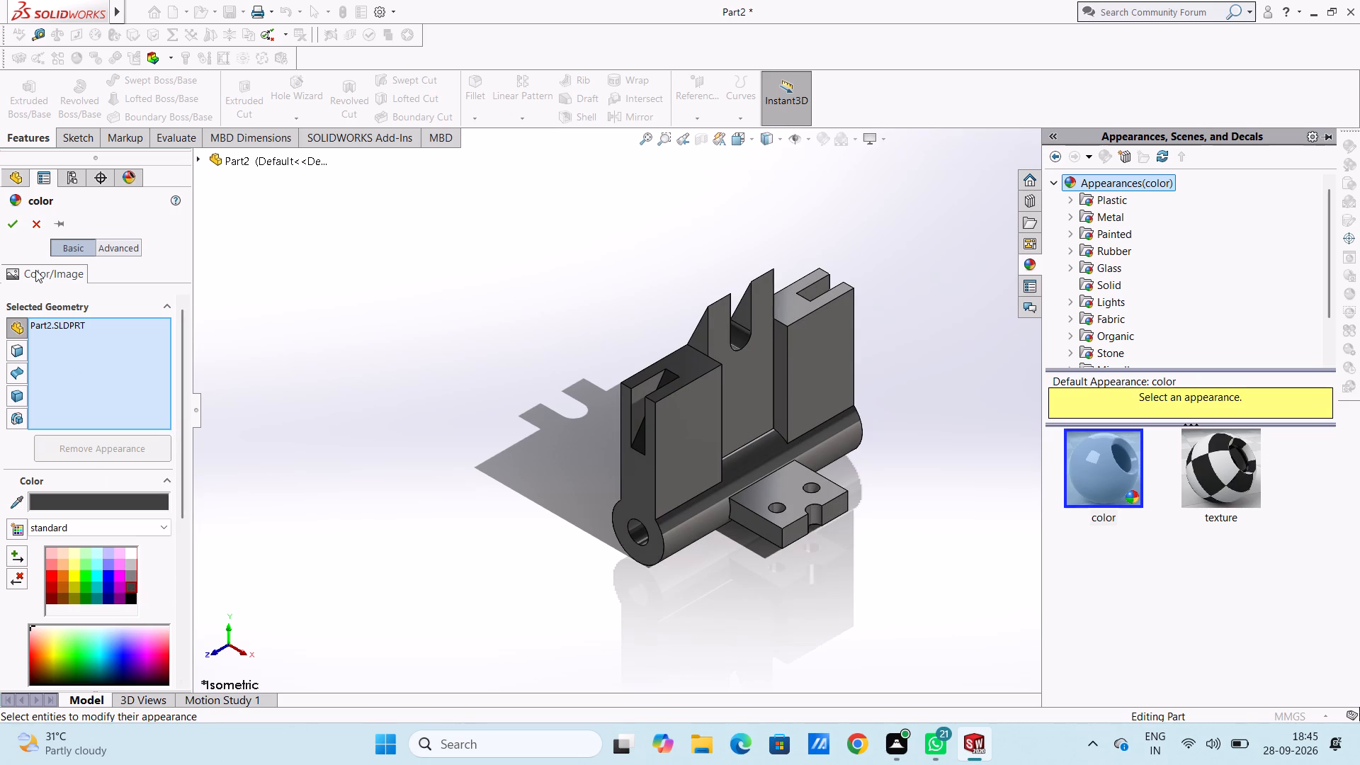
left_click(13, 227)
Apply the chromium plate metal appearance to the curved bottom face of the slot in the upright forked plate.
scroll(656, 373, "down", 4)
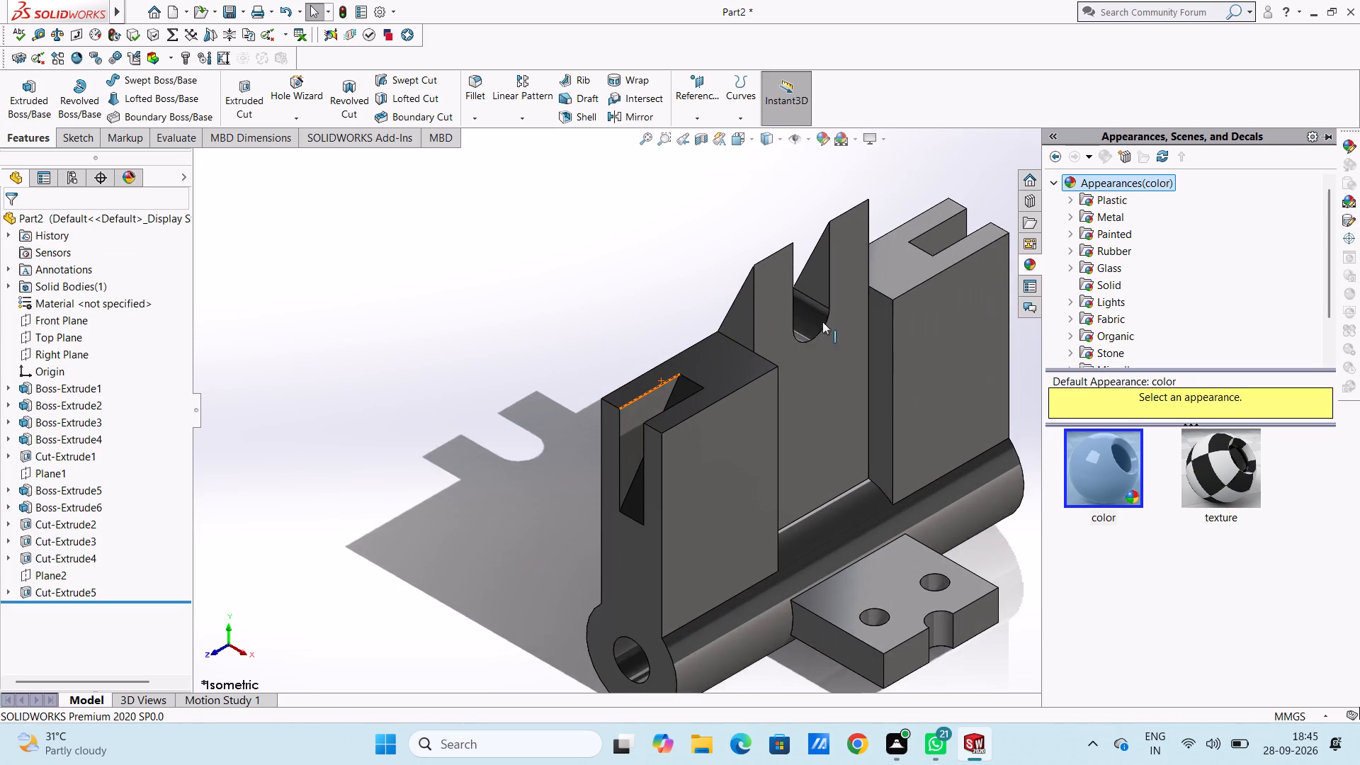
scroll(848, 306, "down", 2)
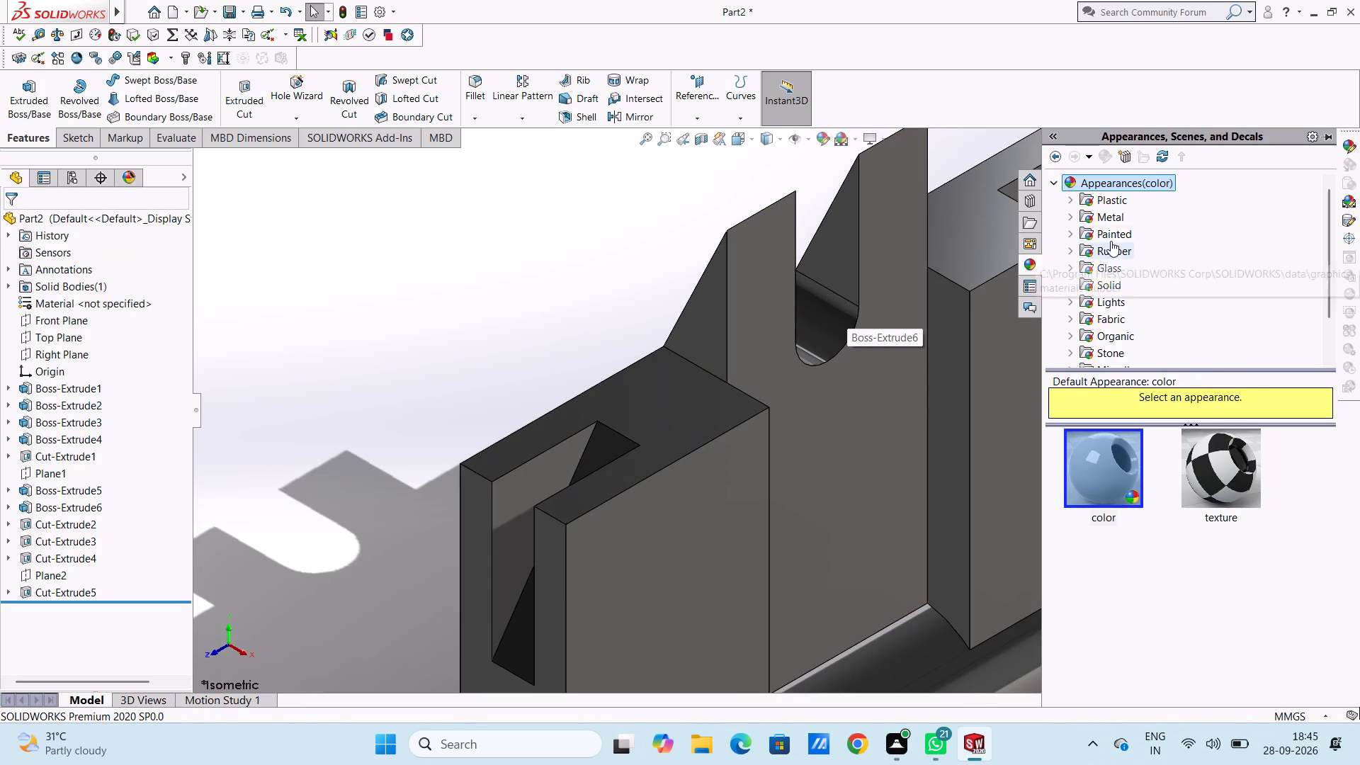
left_click(1111, 216)
left_click_drag(1233, 459, 883, 373)
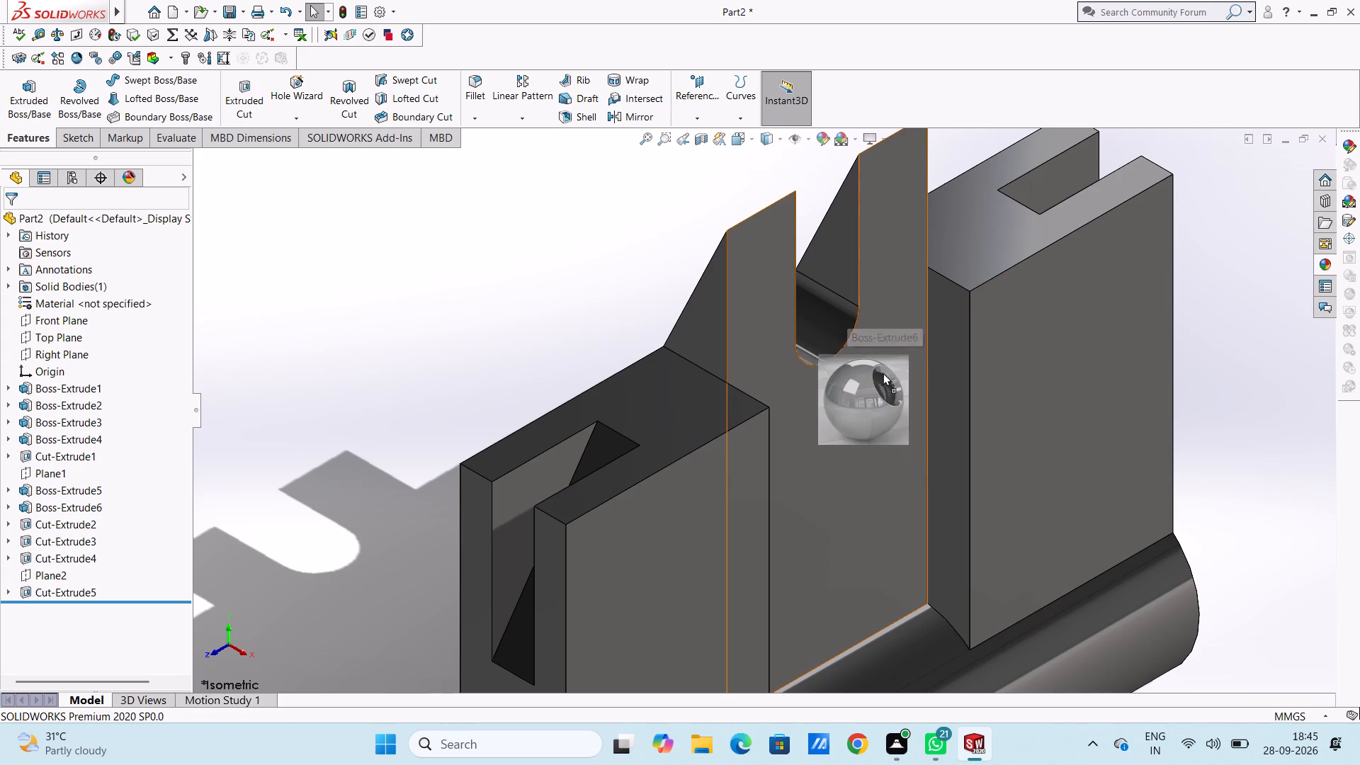
left_click_drag(883, 373, 841, 311)
left_click(839, 310)
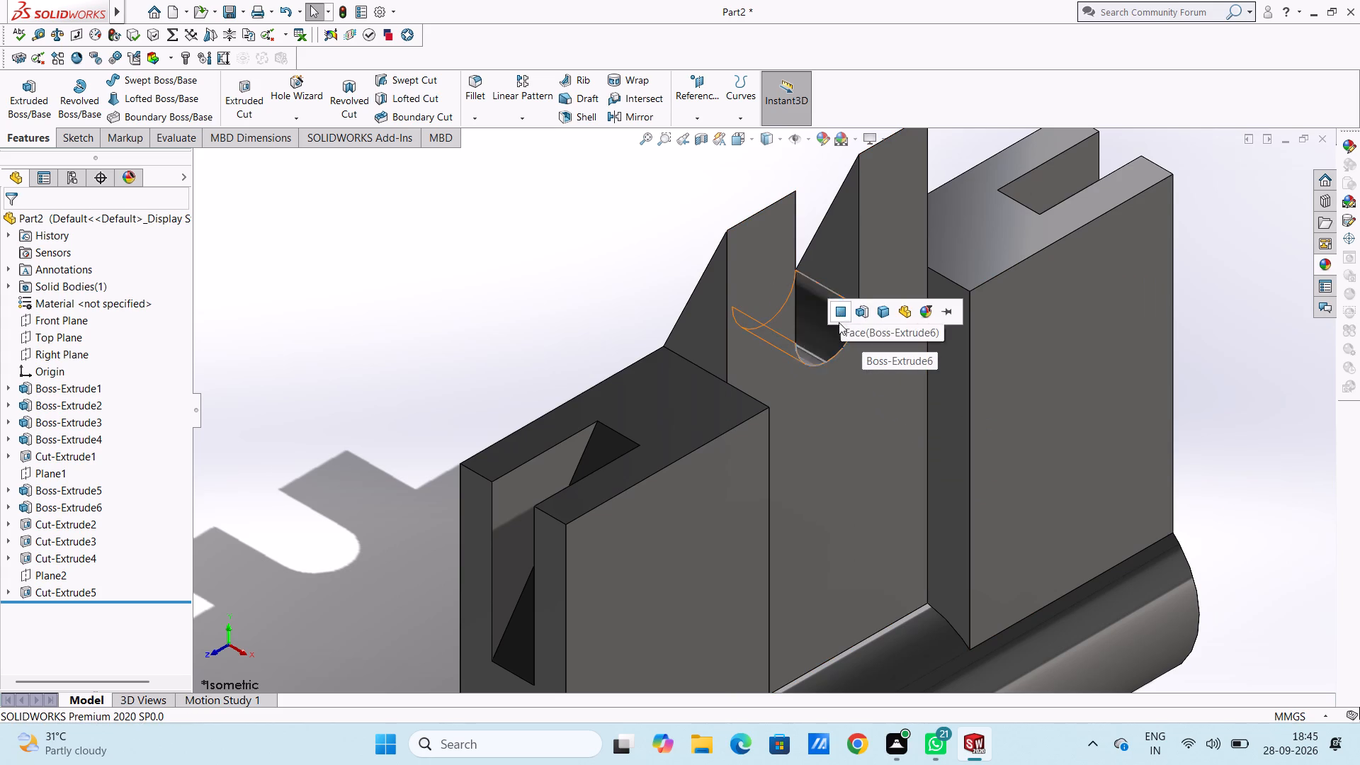
Apply the chromium plate appearance to the curved notch face of the two-hole block.
scroll(839, 324, "up", 2)
scroll(829, 327, "down", 3)
scroll(809, 329, "up", 2)
scroll(810, 391, "up", 3)
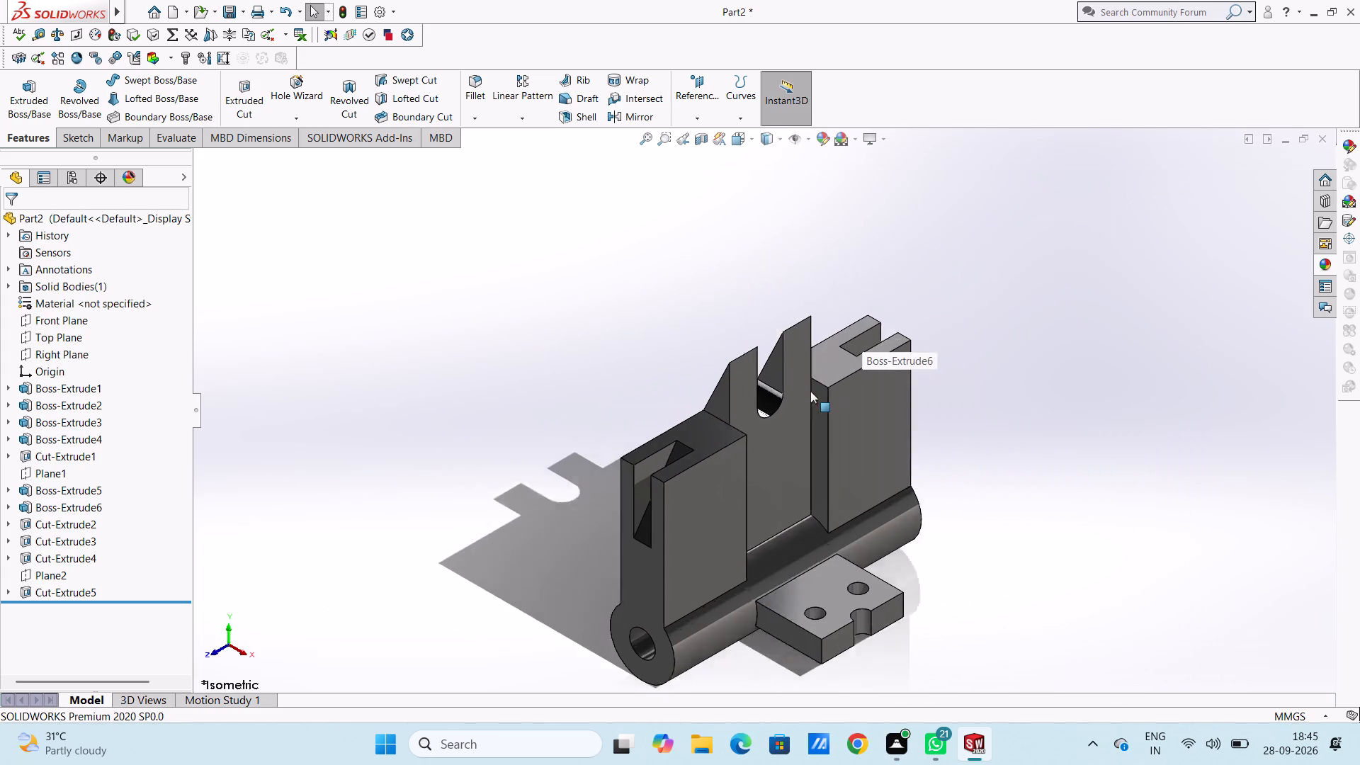
scroll(810, 391, "up", 2)
scroll(780, 601, "down", 5)
scroll(870, 406, "down", 4)
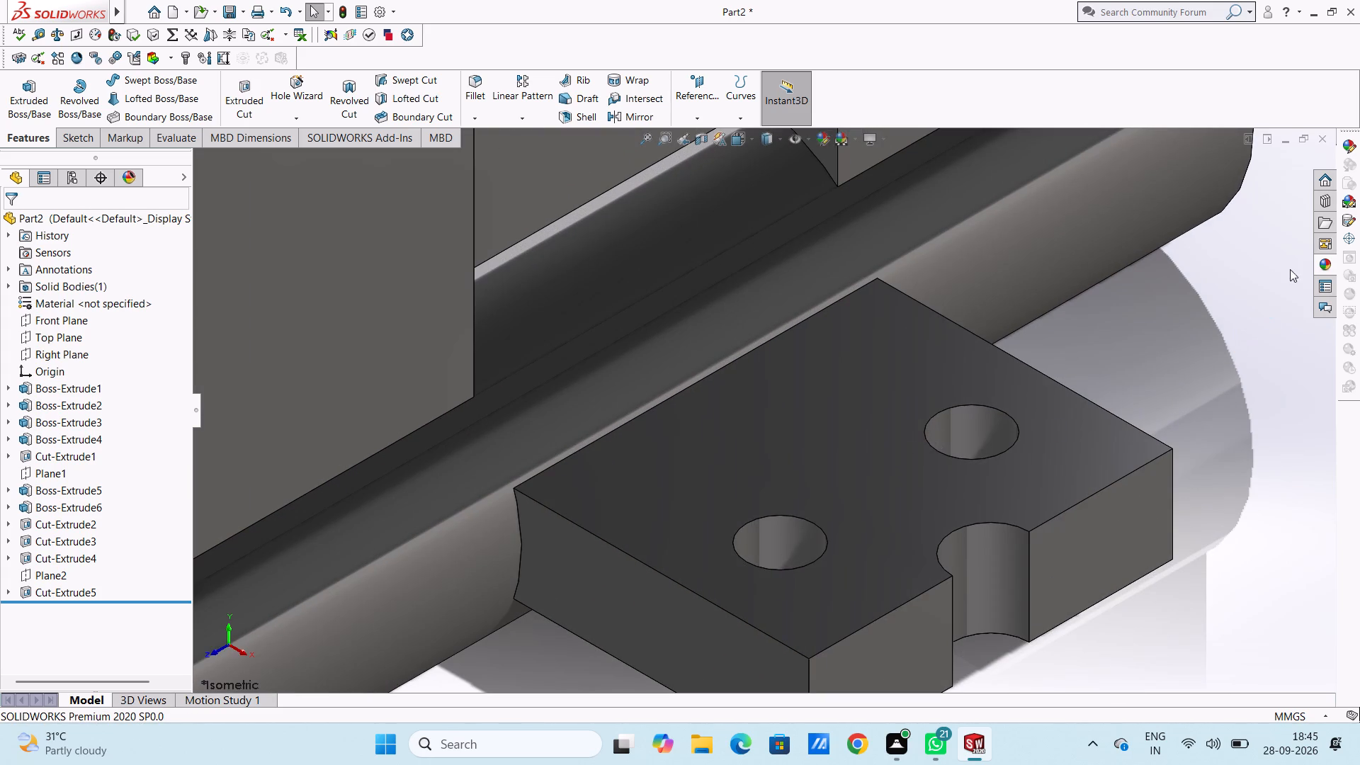
left_click(1322, 264)
left_click_drag(1229, 441, 990, 520)
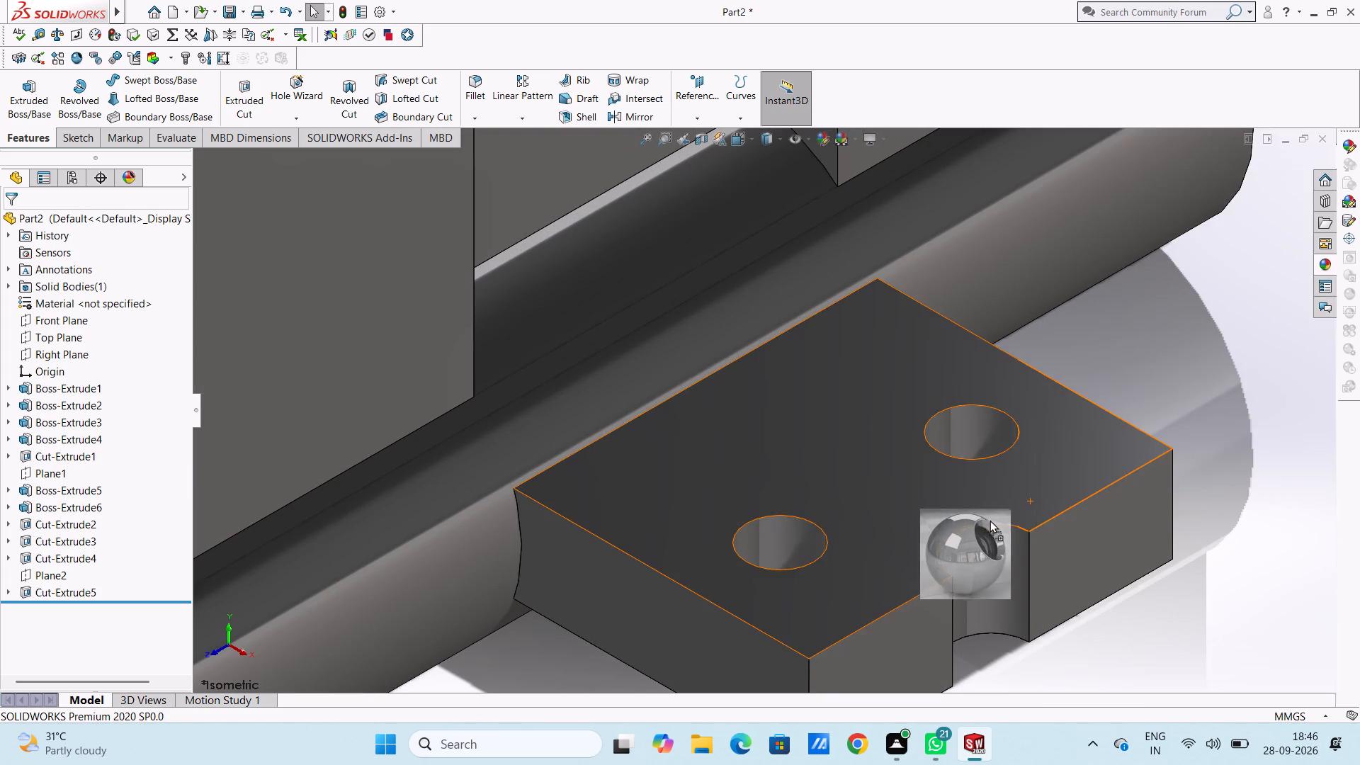
left_click_drag(990, 520, 1006, 532)
left_click(1004, 531)
Apply the chromium plate appearance to the inner face of the block's hole nearer the +Z end.
scroll(795, 570, "down", 6)
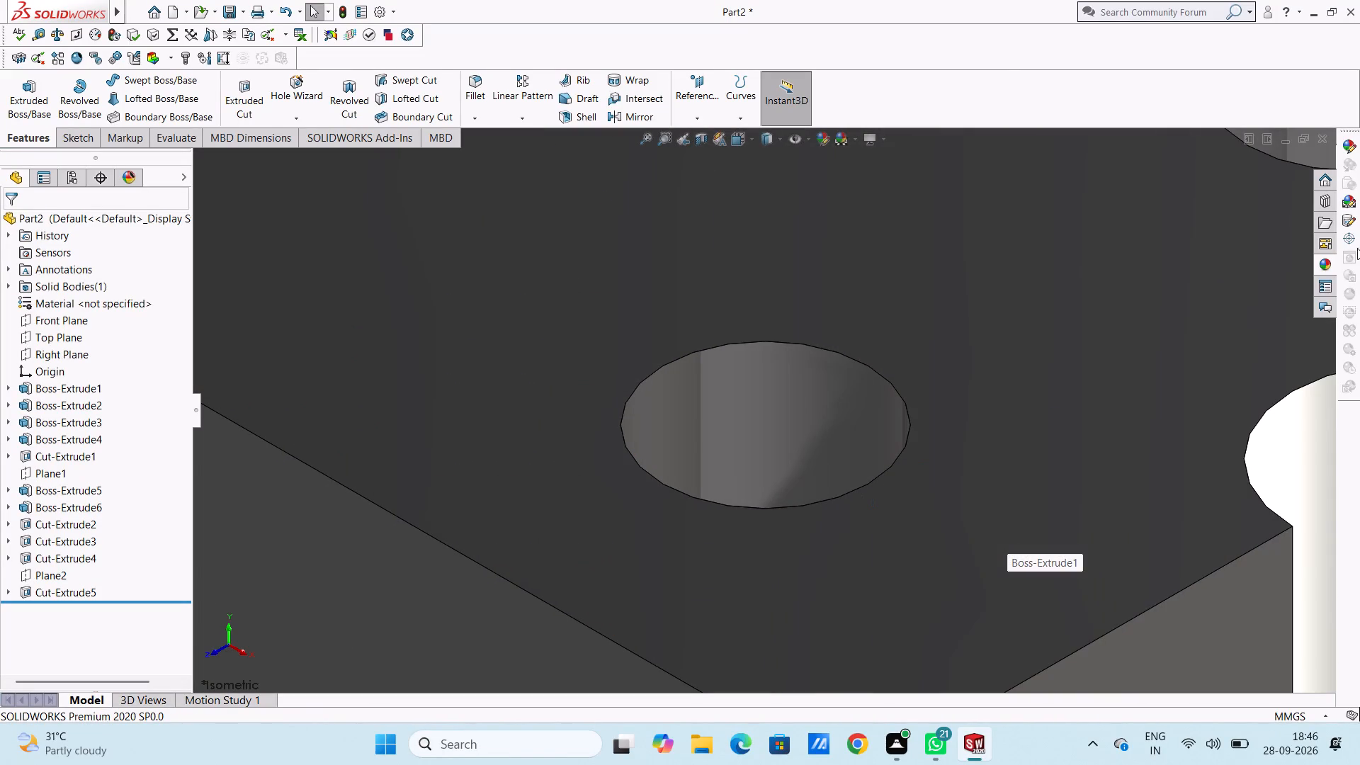
left_click(1320, 260)
left_click_drag(1238, 461, 1202, 451)
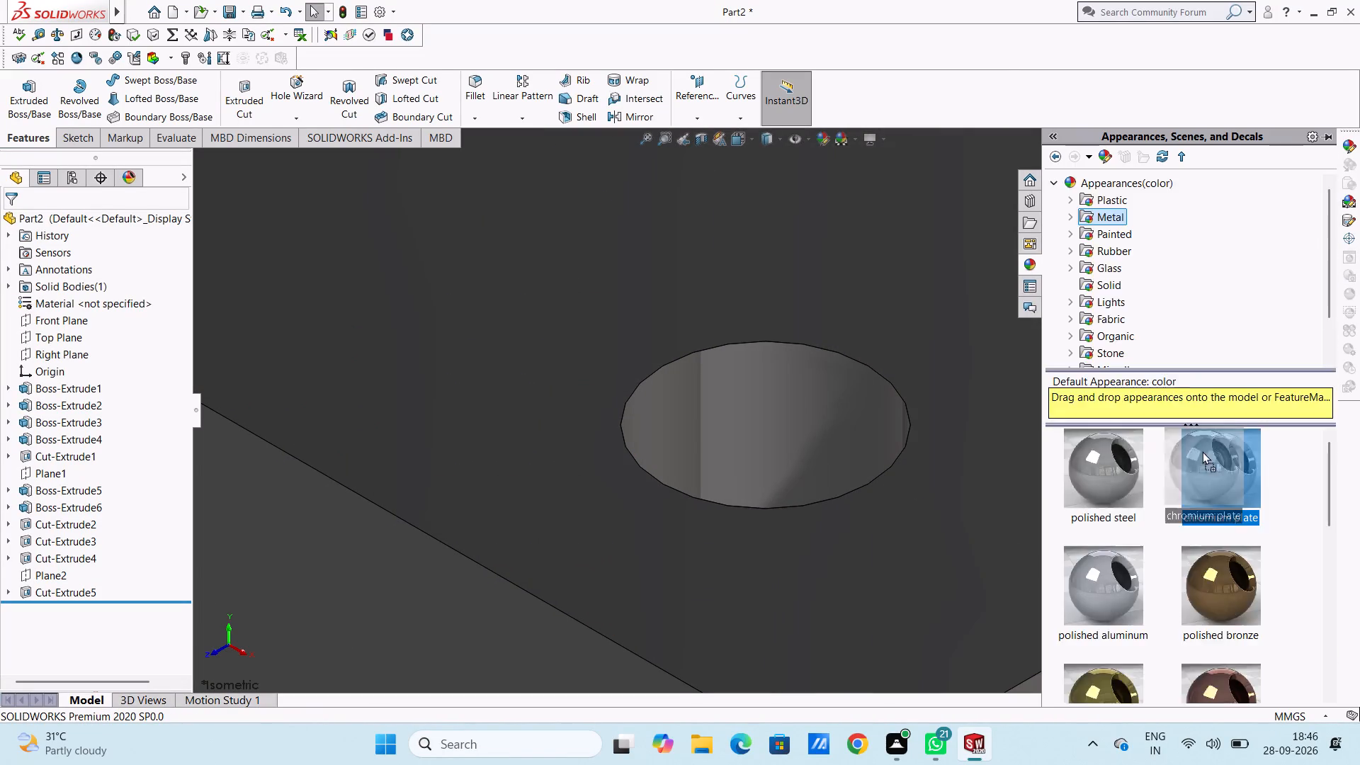
left_click_drag(1202, 451, 863, 424)
left_click(860, 423)
scroll(862, 414, "up", 5)
scroll(958, 259, "down", 2)
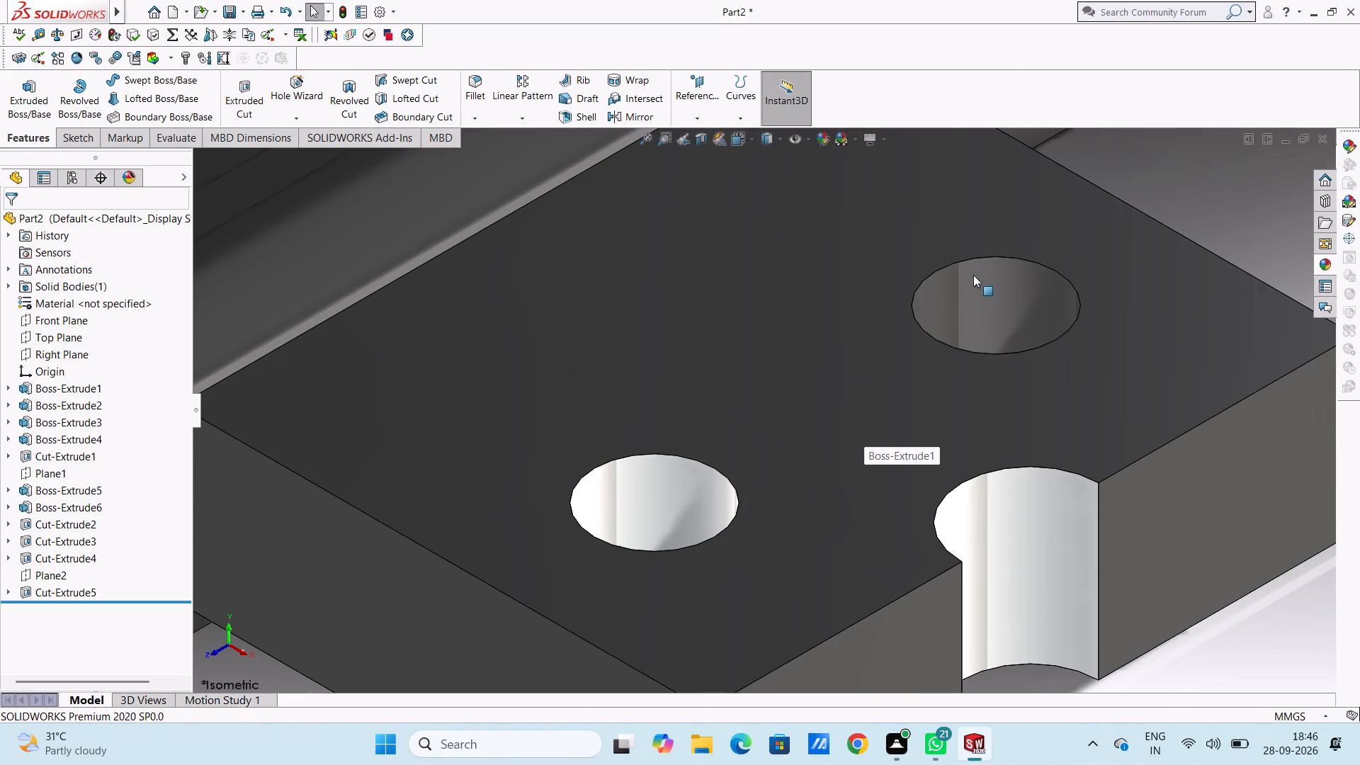
Apply the chromium plate appearance to the inner face of the block's remaining dark hole, farther from the +Z end.
left_click(1325, 268)
left_click_drag(1235, 464, 1177, 420)
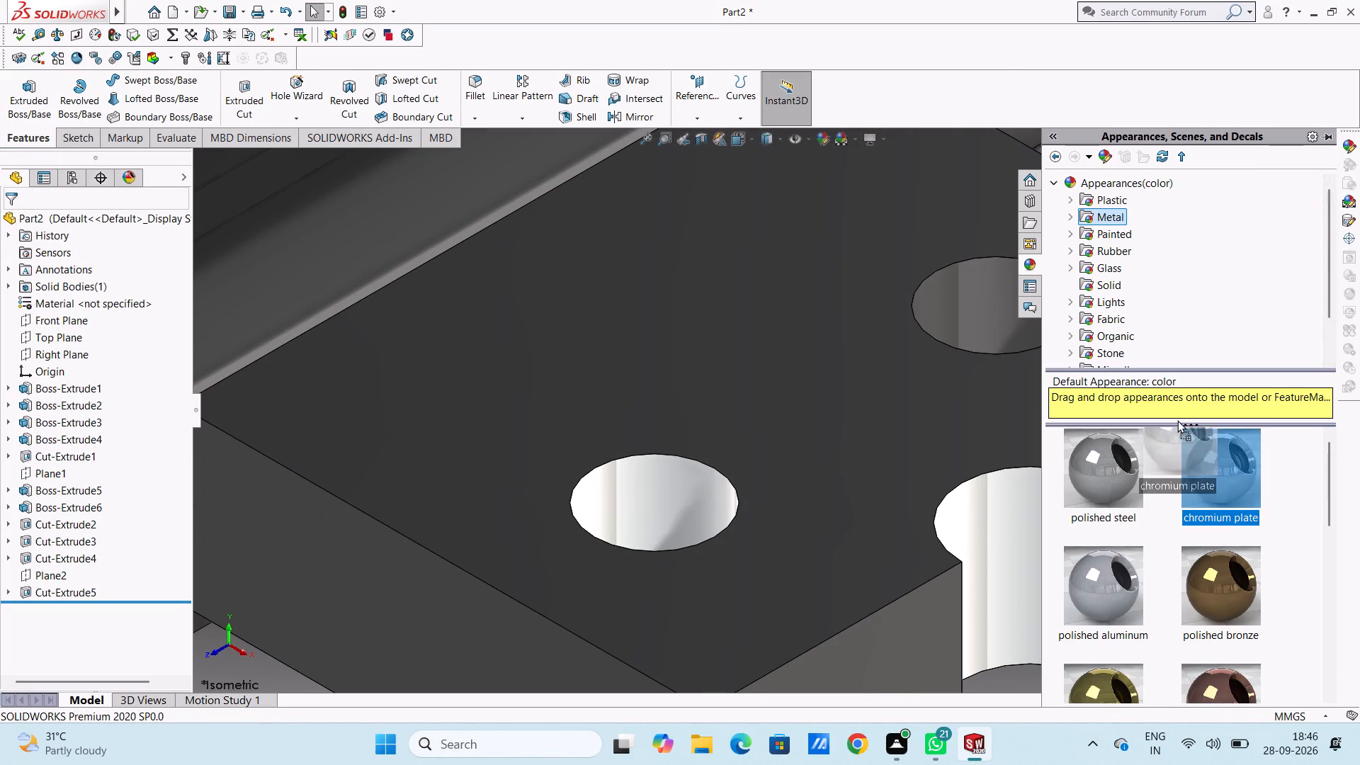
left_click_drag(1177, 420, 1032, 269)
left_click(1032, 269)
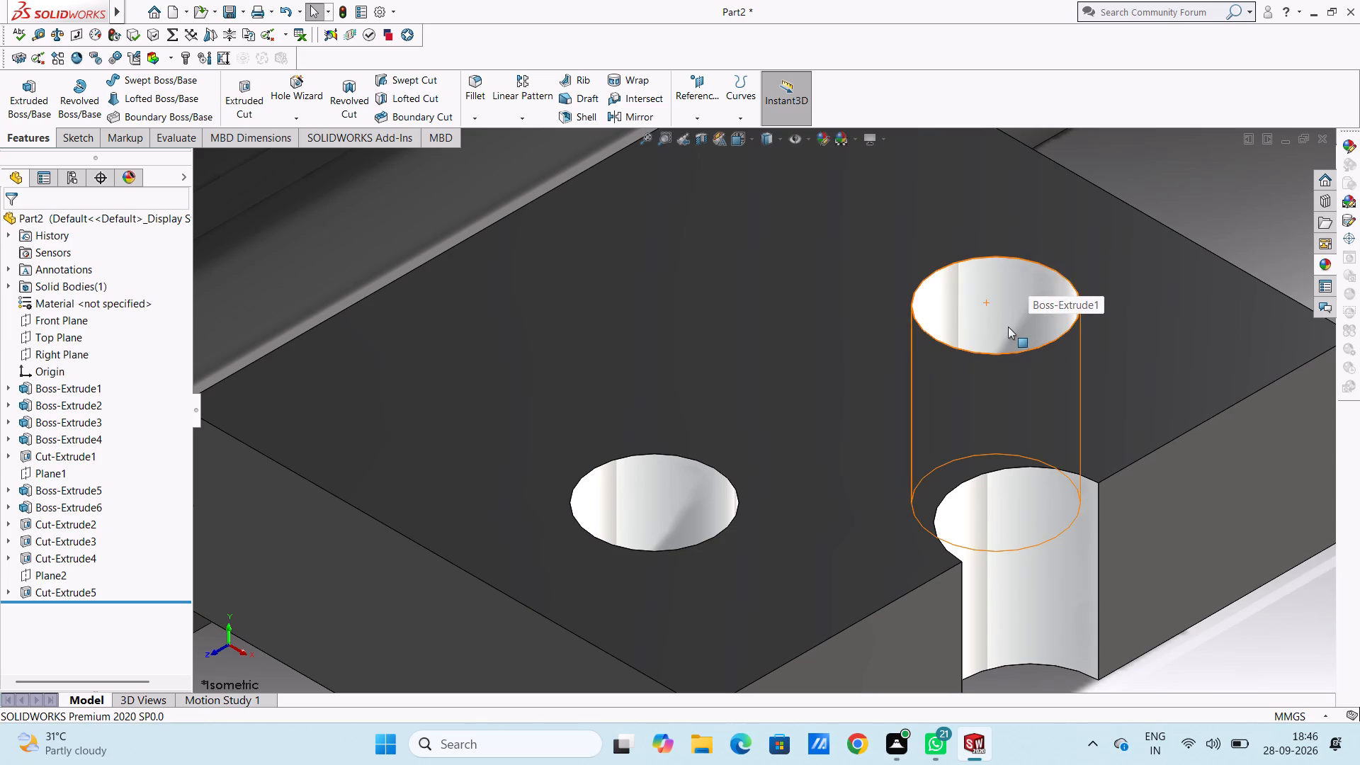
Apply the chromium plate appearance to the inner bore face of the horizontal tube.
scroll(1008, 327, "up", 6)
scroll(888, 343, "up", 5)
scroll(580, 435, "down", 2)
middle_click(609, 443)
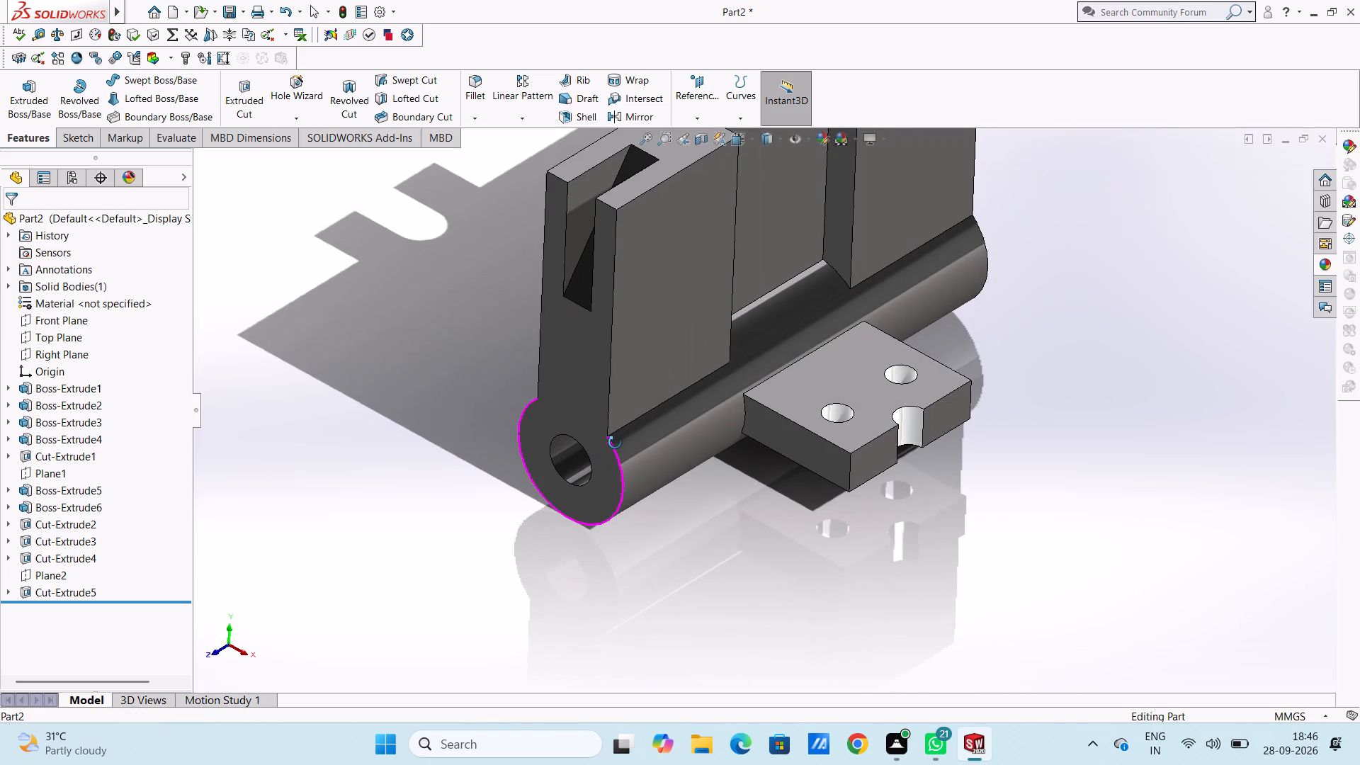
scroll(569, 447, "down", 5)
left_click(1315, 261)
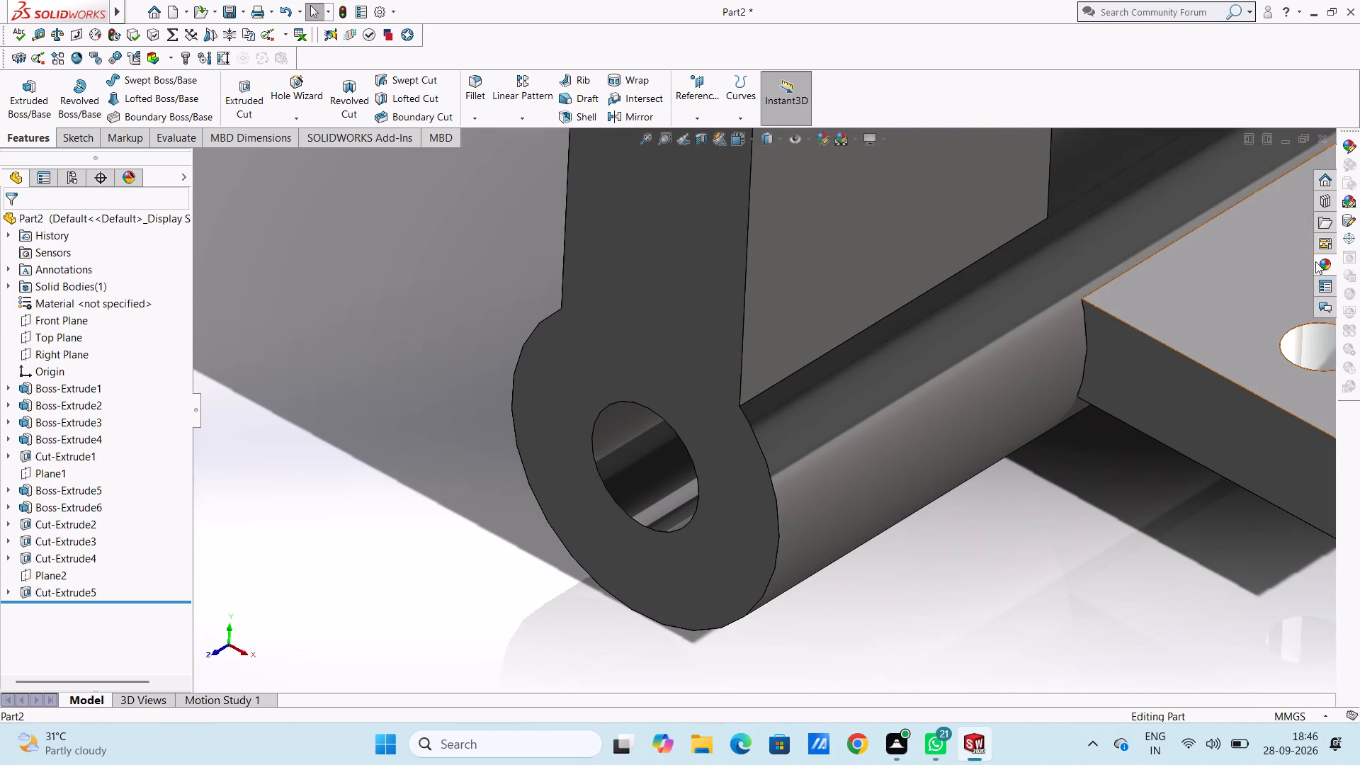
left_click_drag(1228, 457, 854, 496)
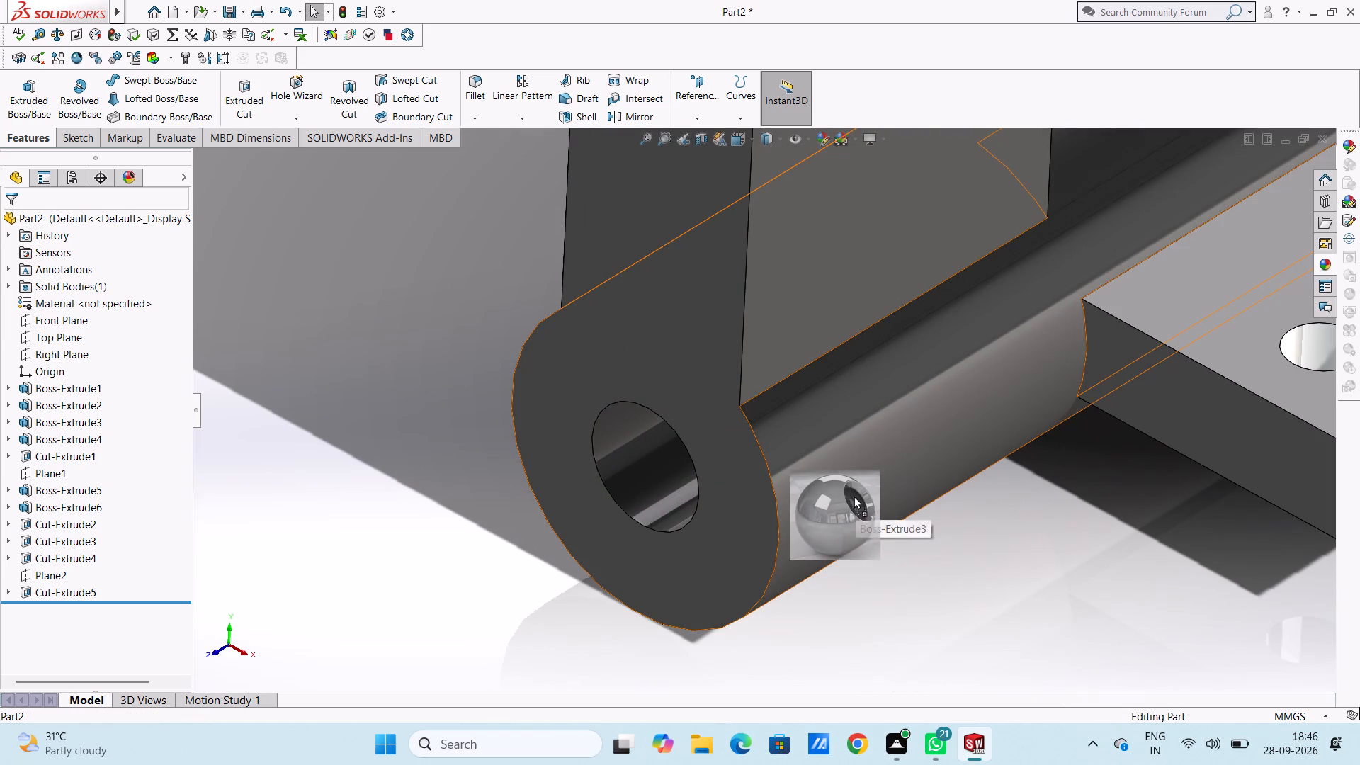
left_click_drag(854, 496, 644, 460)
double_click(644, 460)
scroll(670, 424, "up", 4)
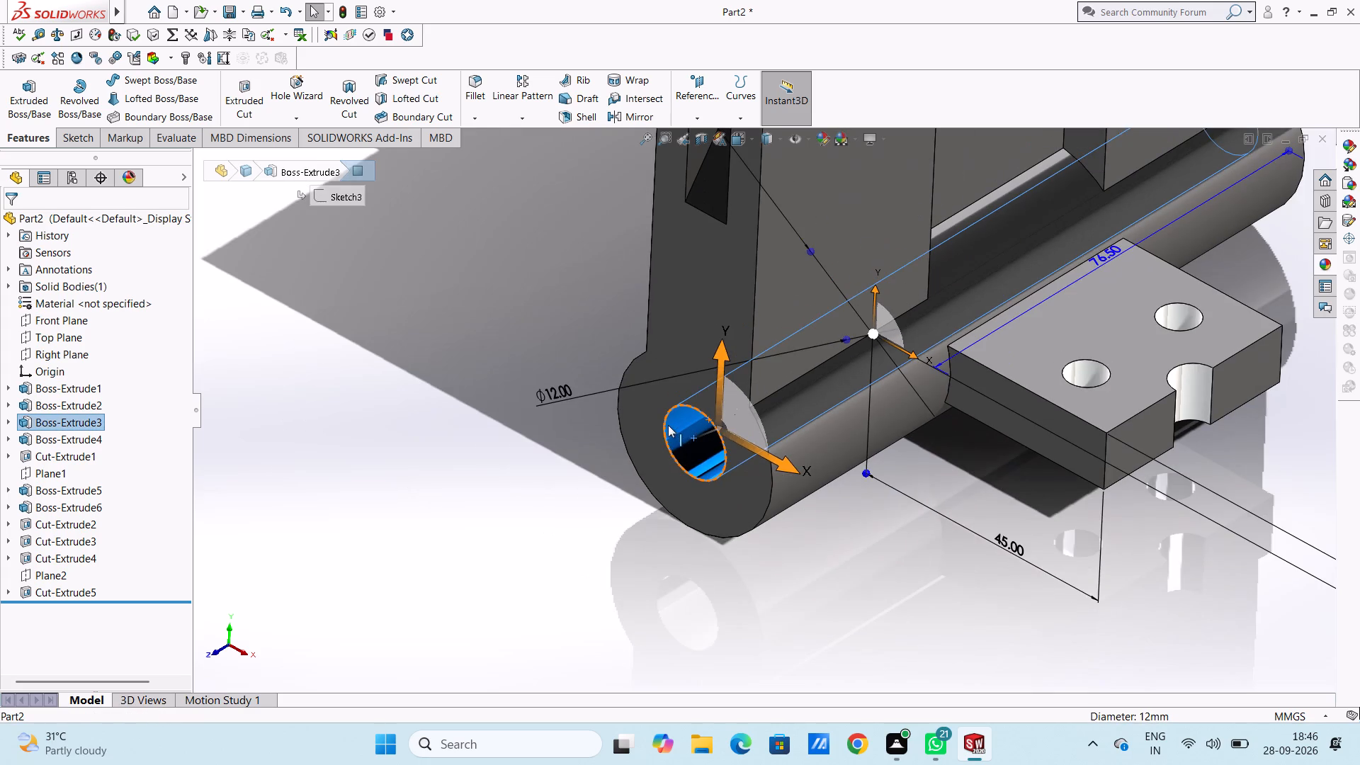
left_click(561, 444)
Apply the chromium plate appearance to the whole Cut-Extrude5 feature that forms the slots in the two outer upright plates.
scroll(710, 318, "up", 5)
scroll(733, 265, "down", 5)
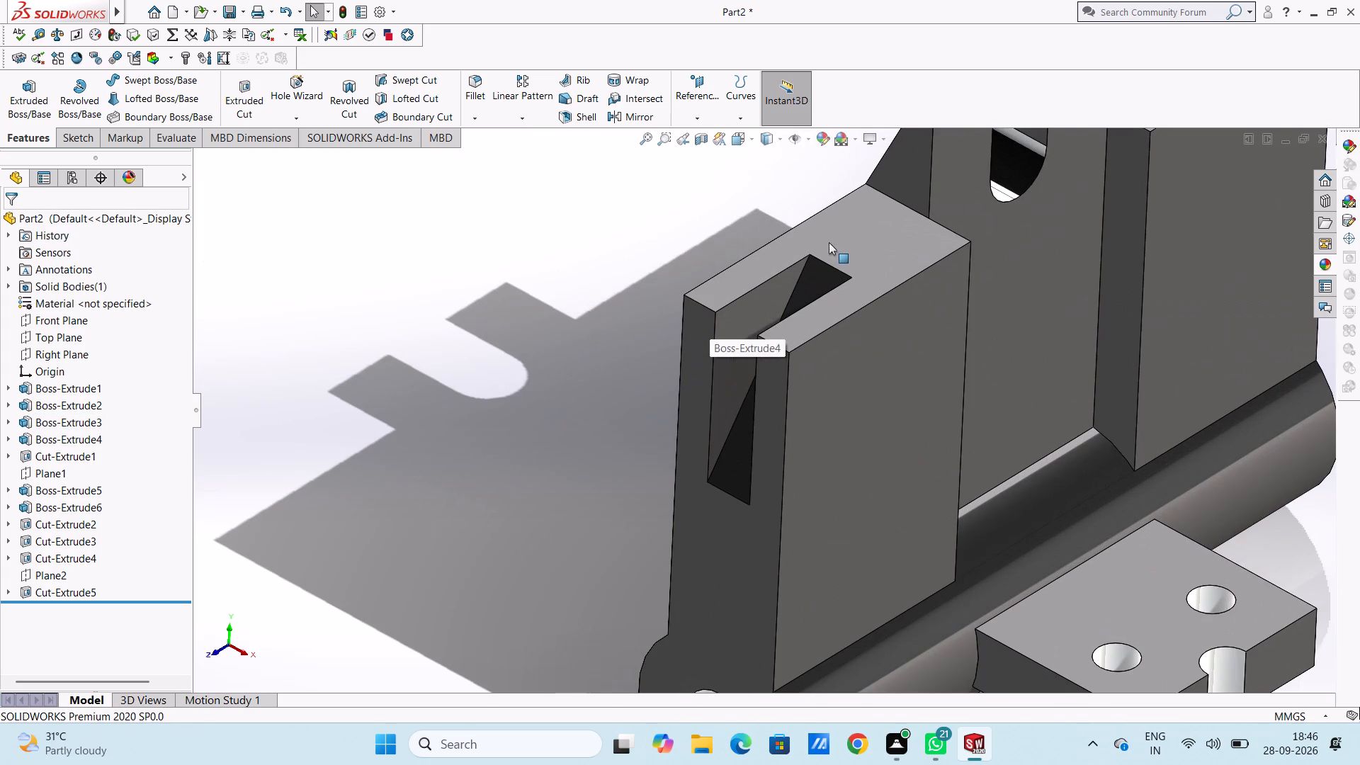
left_click(1324, 262)
left_click_drag(1233, 466, 804, 313)
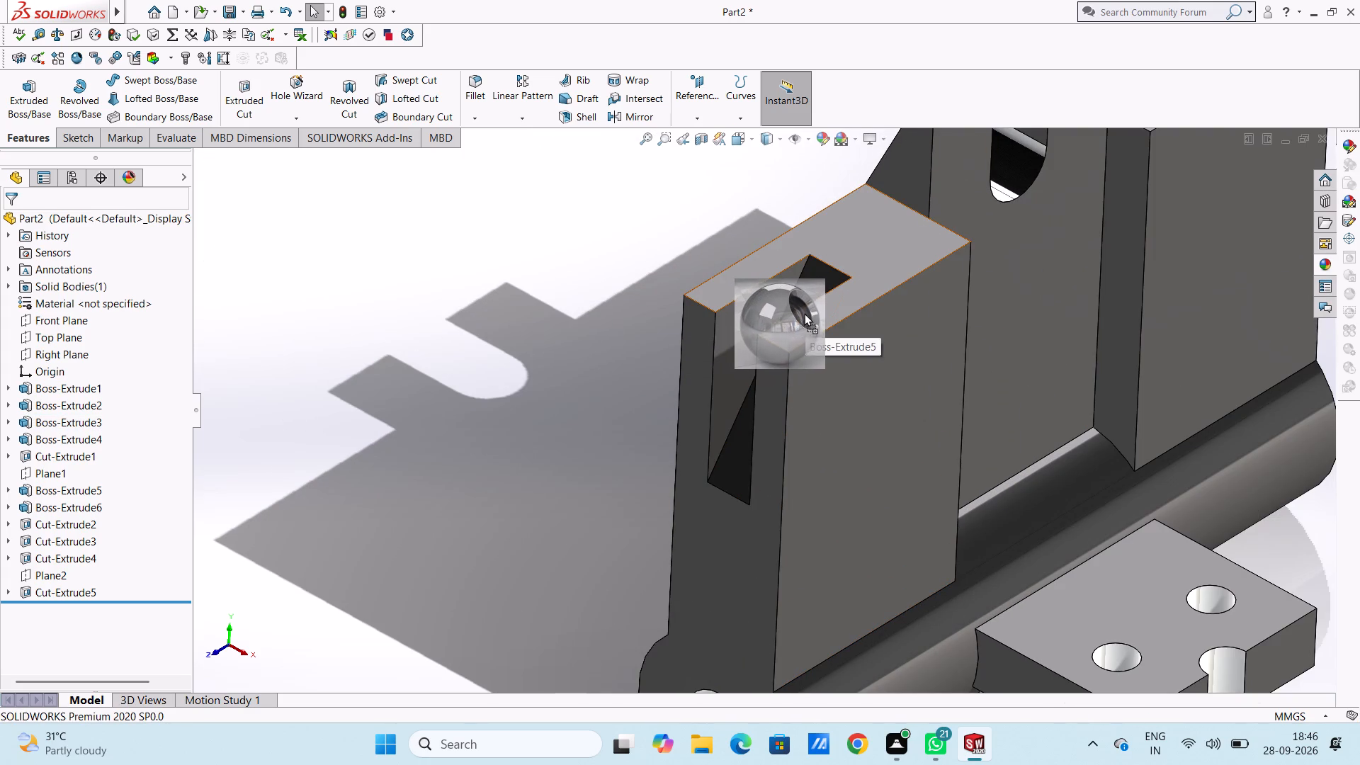
left_click_drag(804, 313, 822, 276)
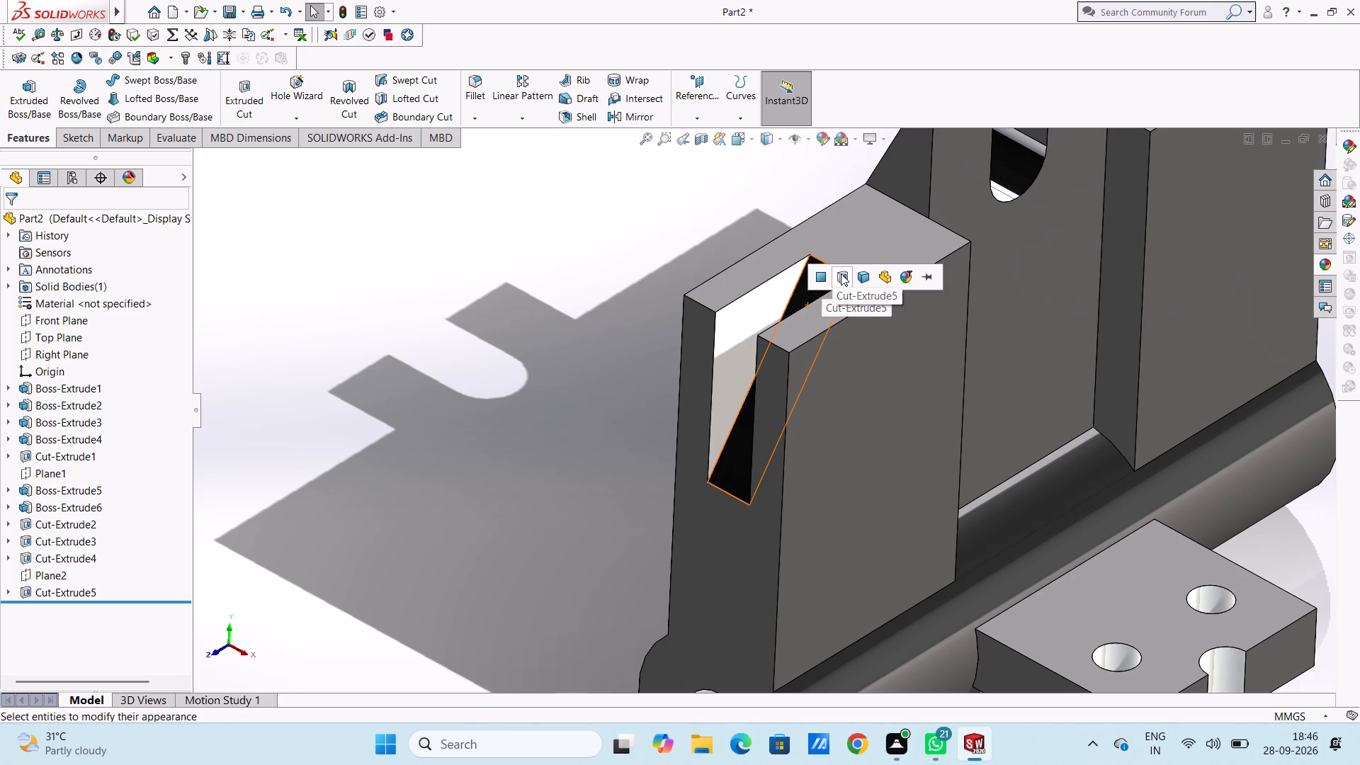
left_click(842, 274)
Save the part in the Documents folder under the name "hinged guide block assembly".
scroll(545, 322, "up", 3)
middle_click_drag(586, 341, 616, 362)
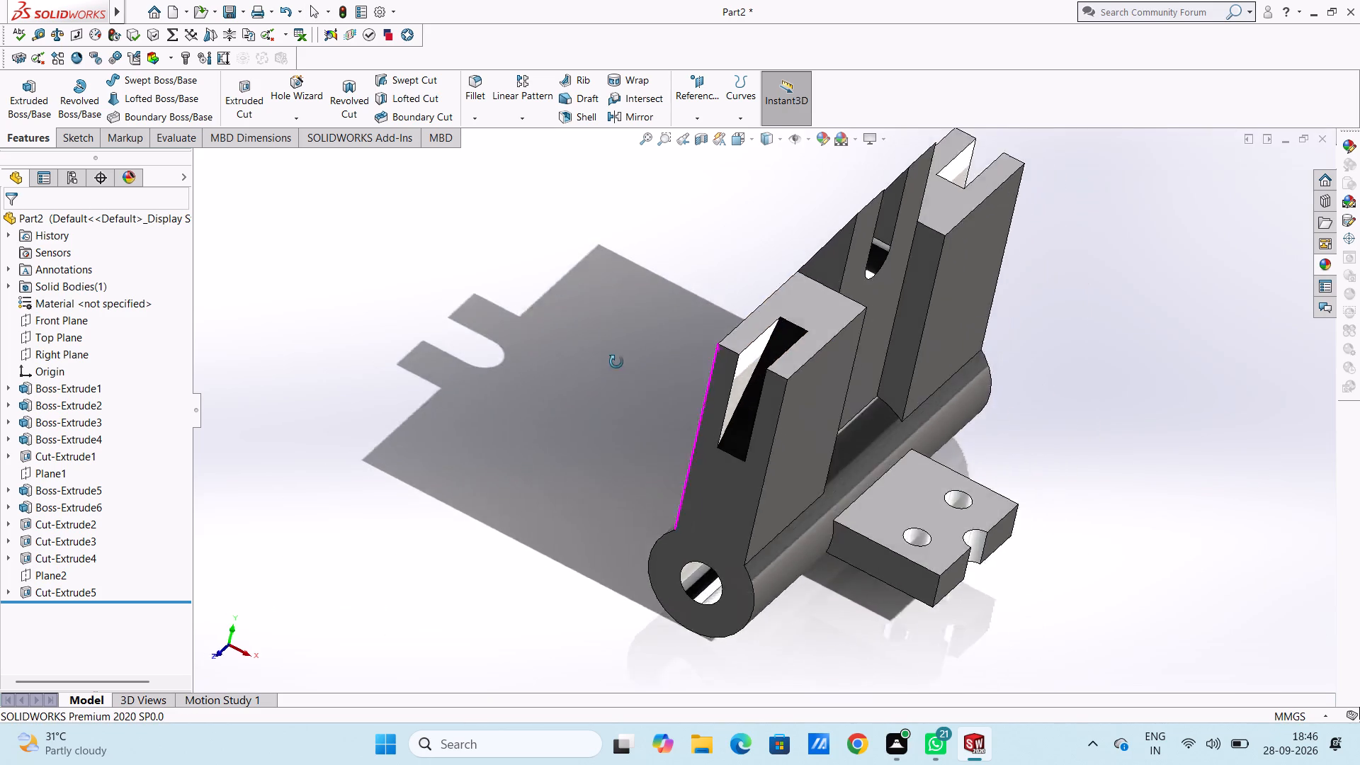
middle_click_drag(616, 362, 562, 322)
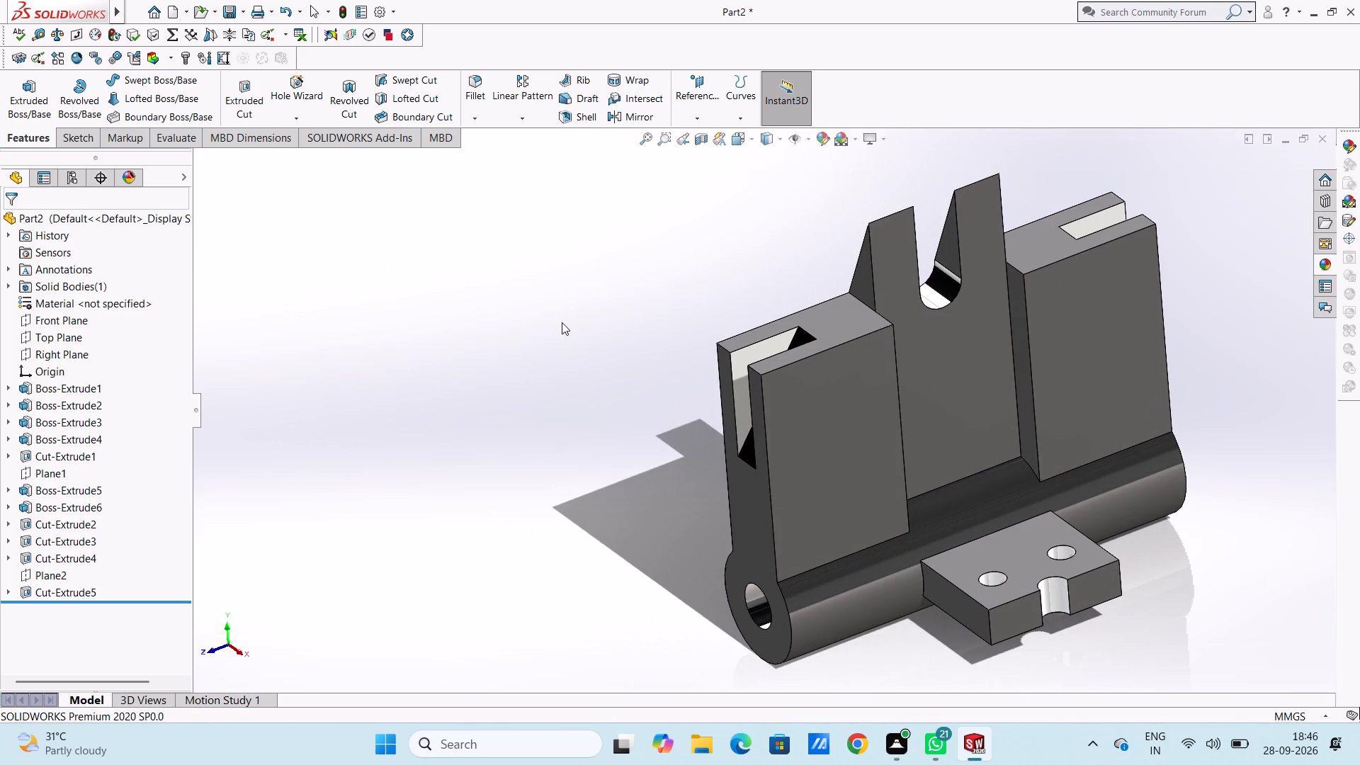
key("ctrl+7")
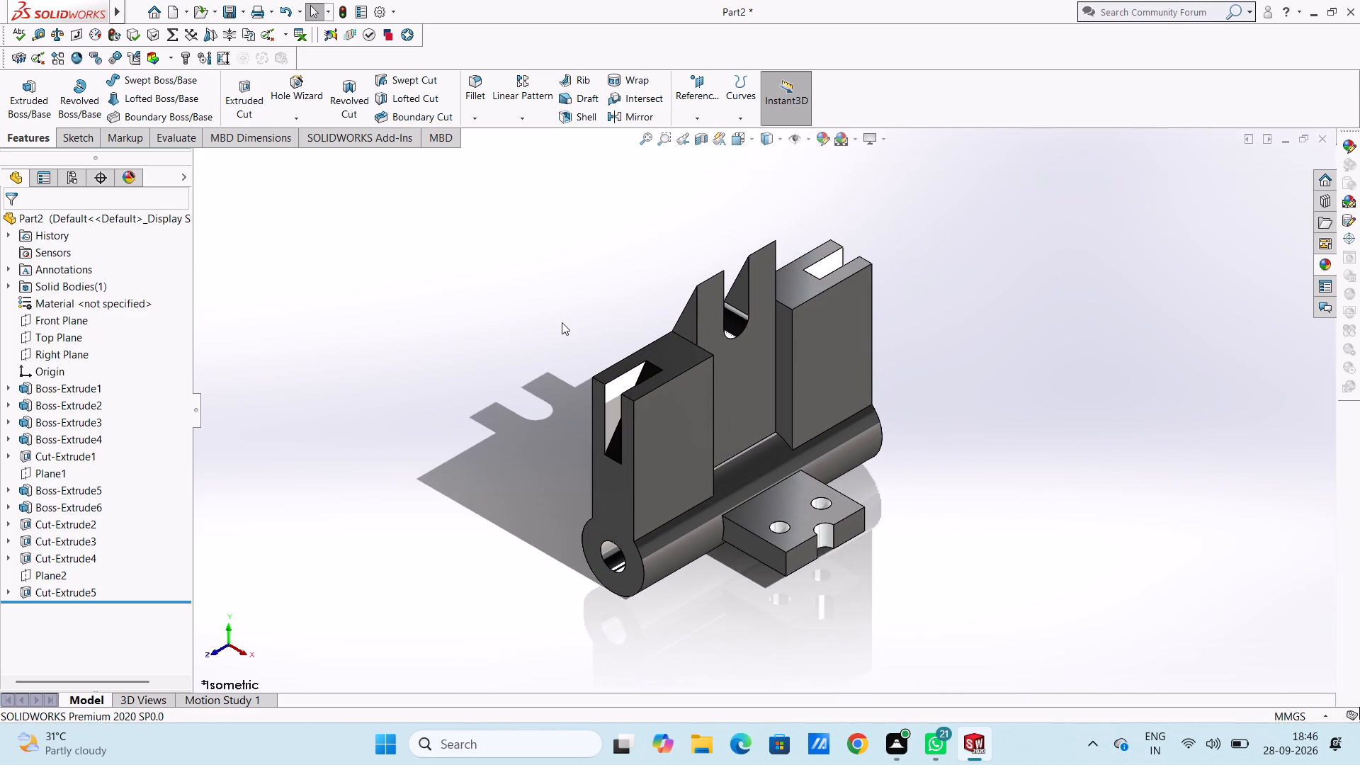
key("ctrl+s")
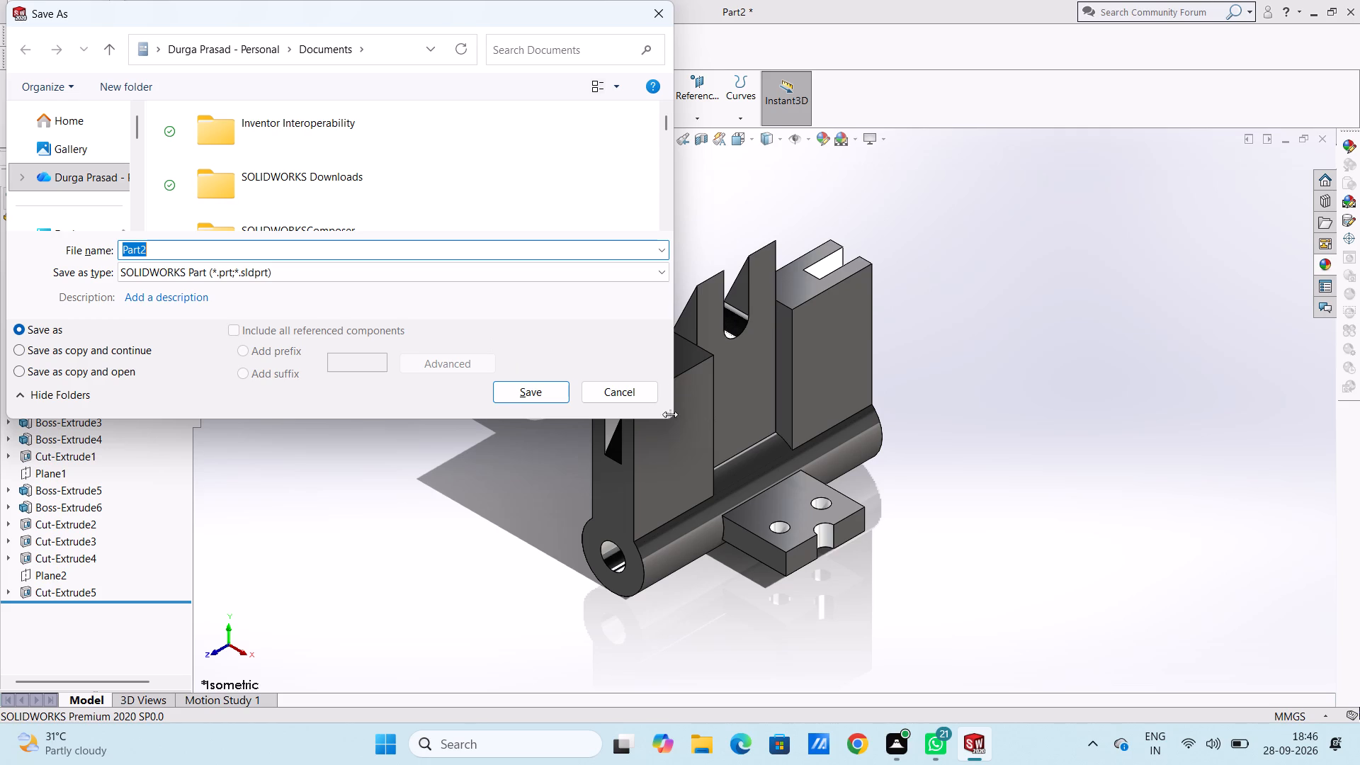
type("hin")
type("ged gy")
key("BackSpace")
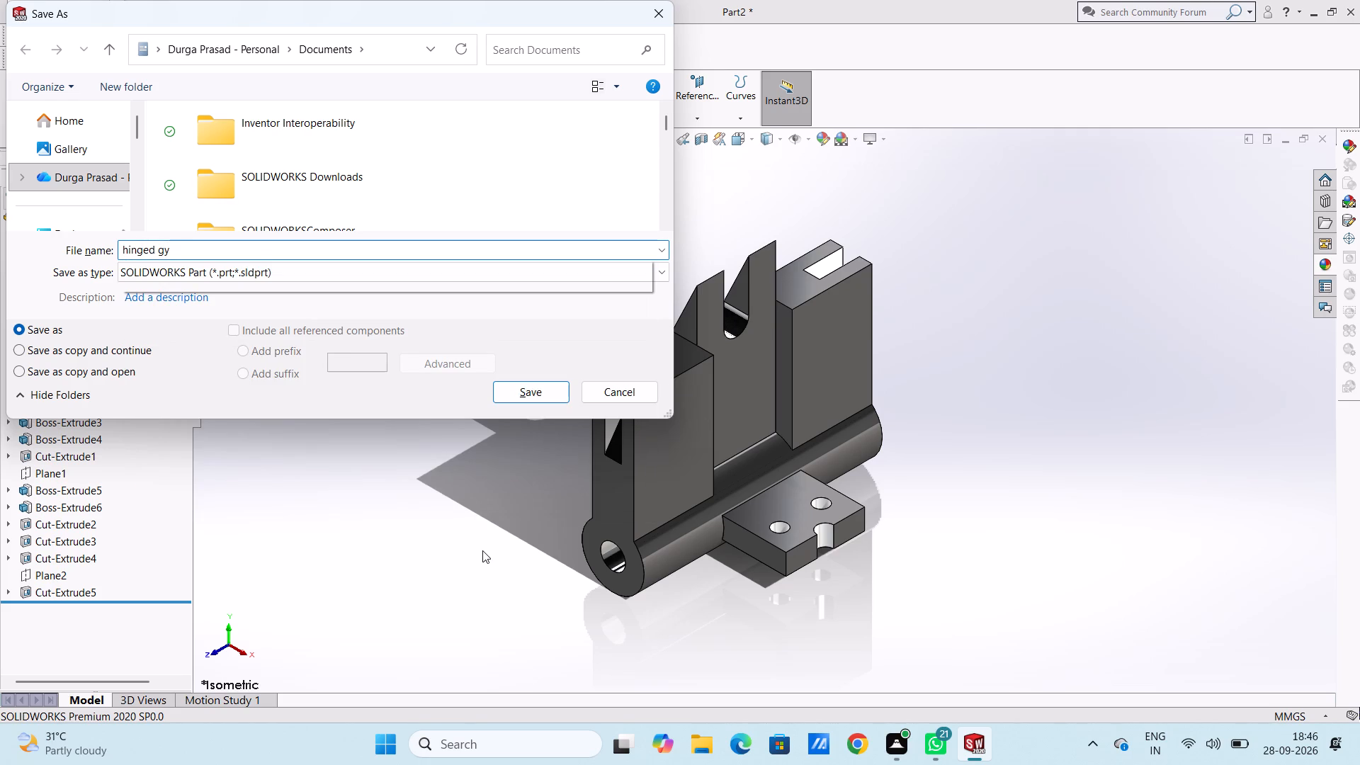
type("uide block")
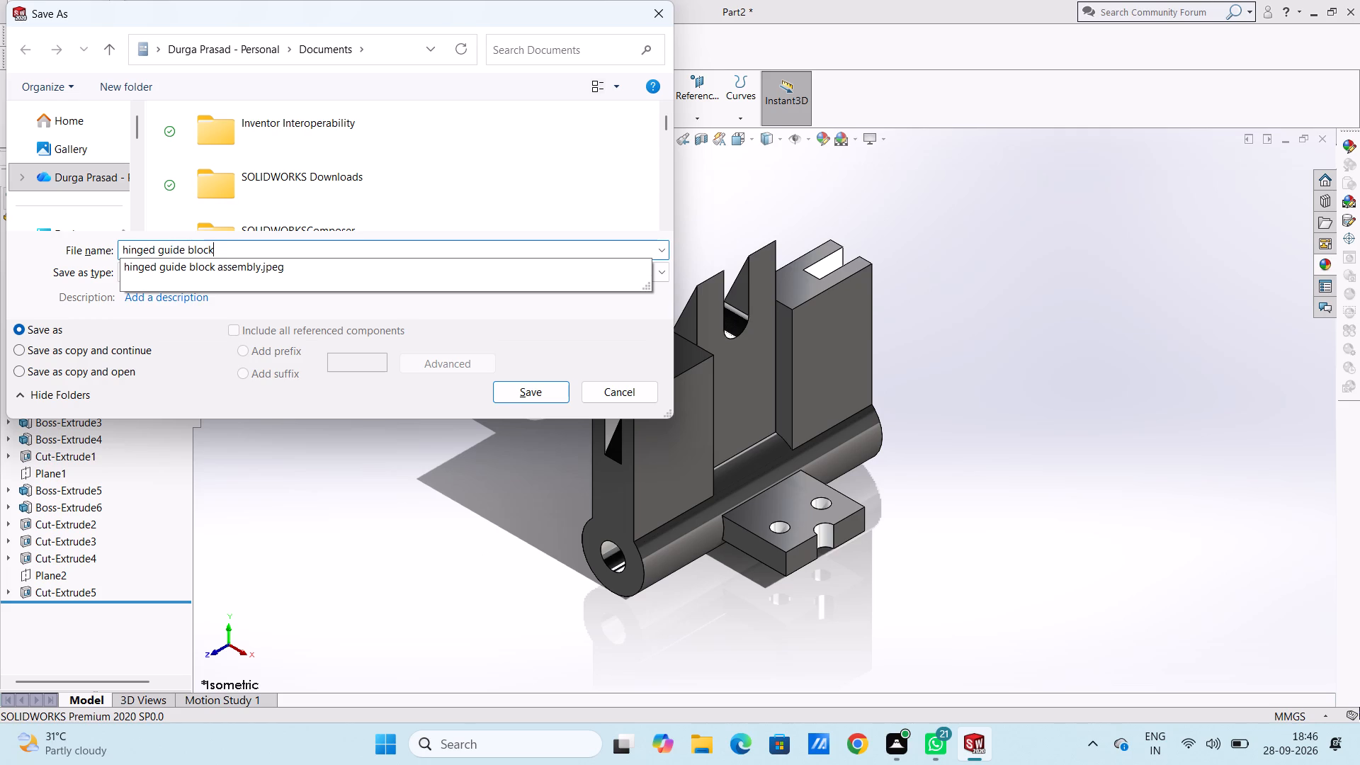
key("space")
type("assembly")
left_click(552, 390)
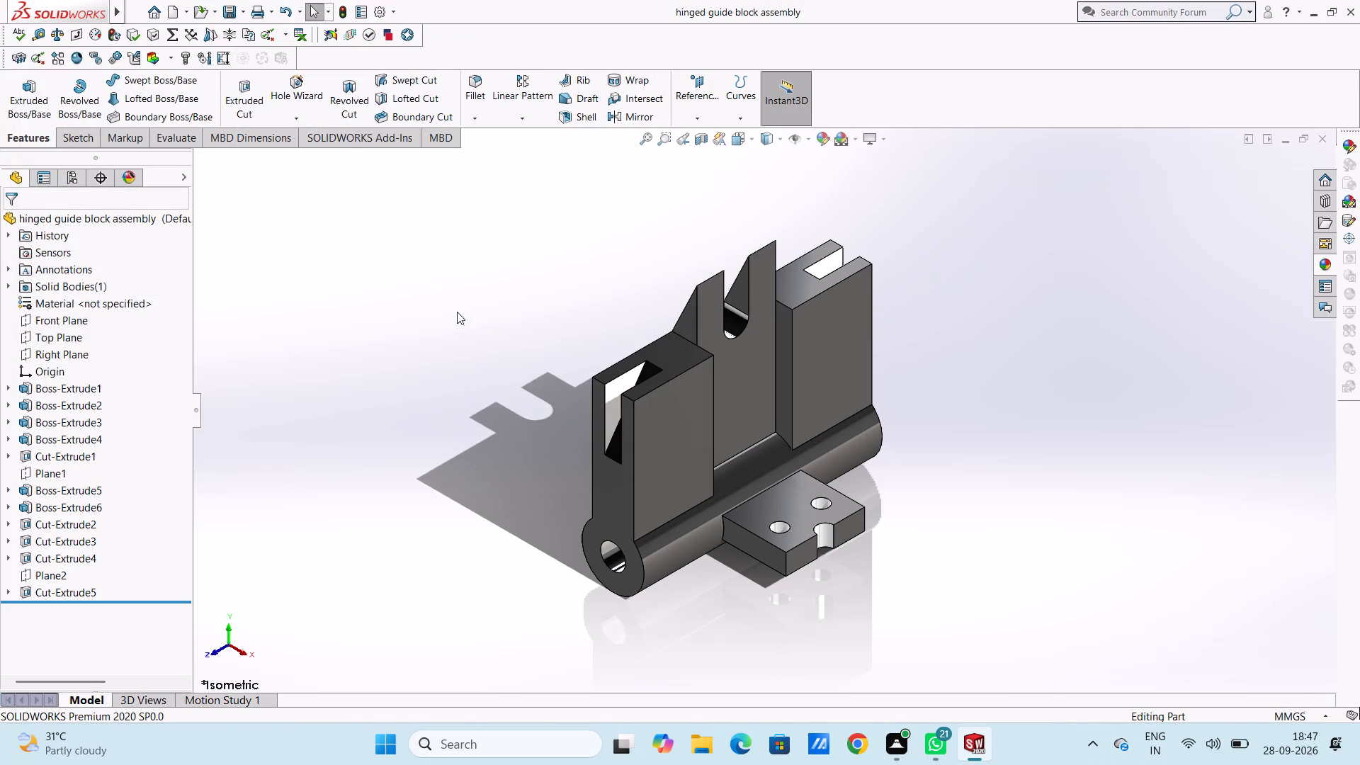
Save a copy of the part as an Adobe PDF named "hinged guide block assembly" in the Documents folder.
left_click(242, 6)
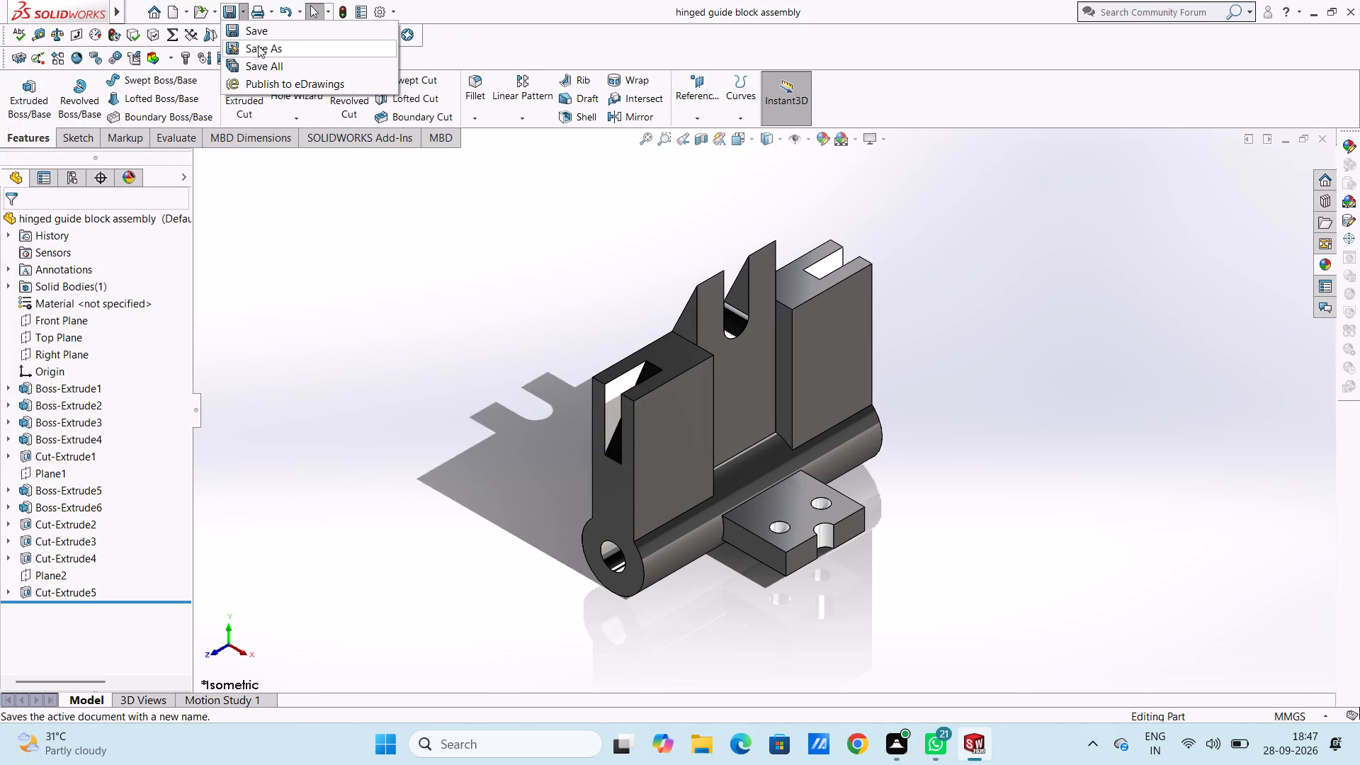
left_click(258, 45)
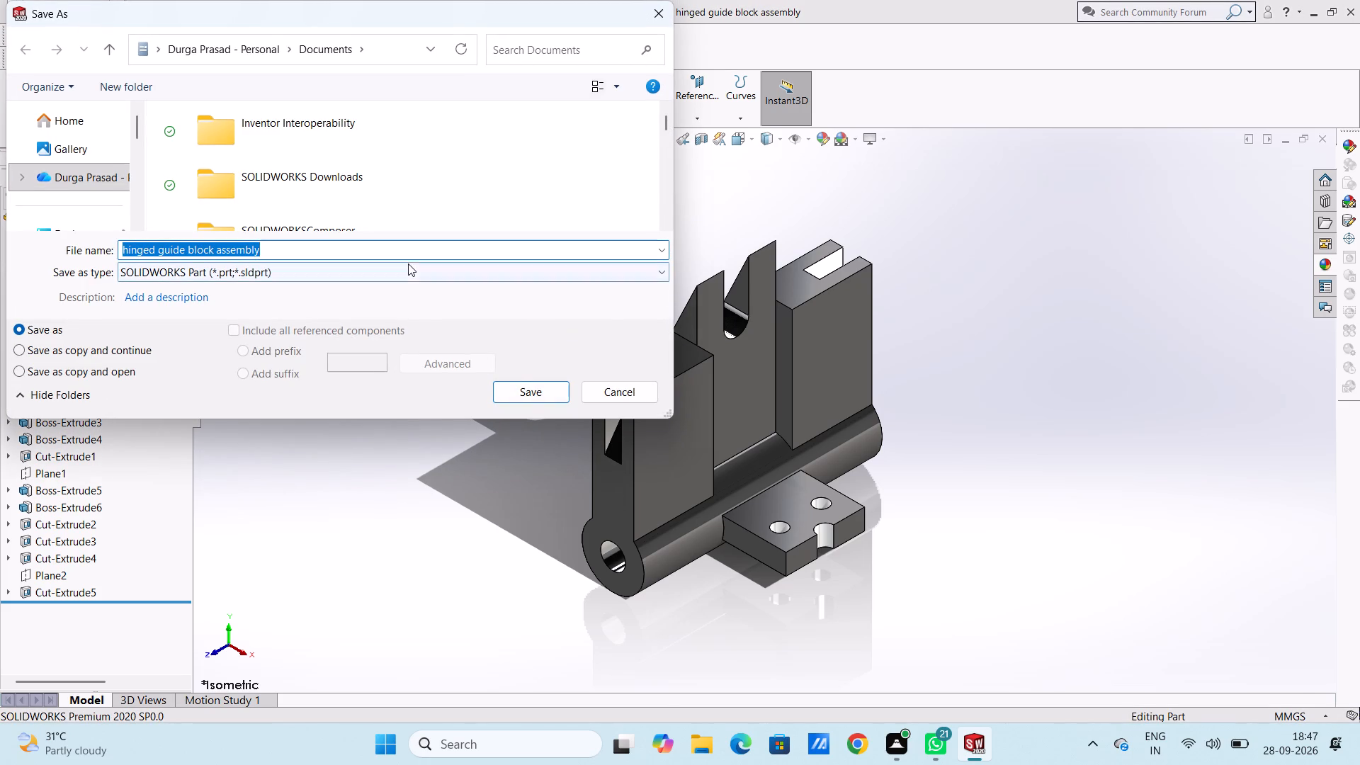
left_click(408, 268)
left_click(354, 382)
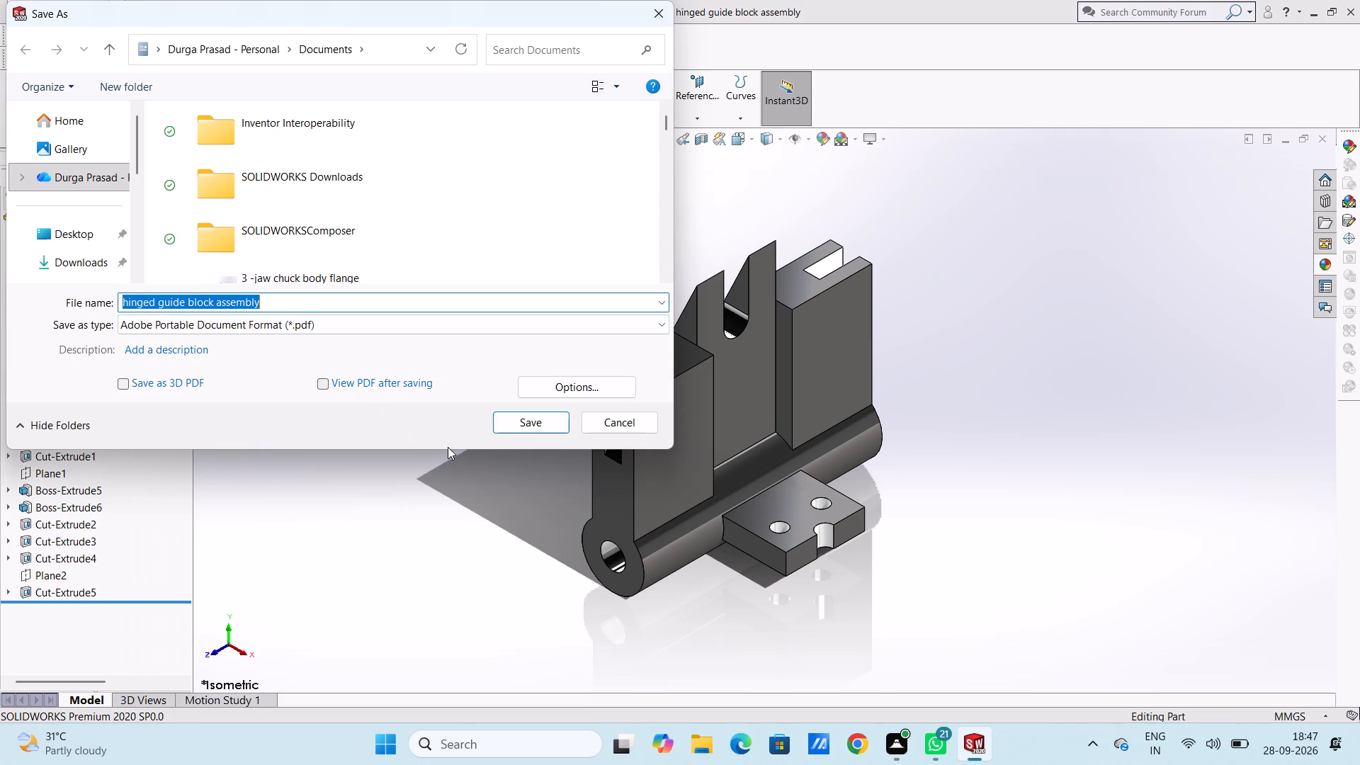
left_click(528, 419)
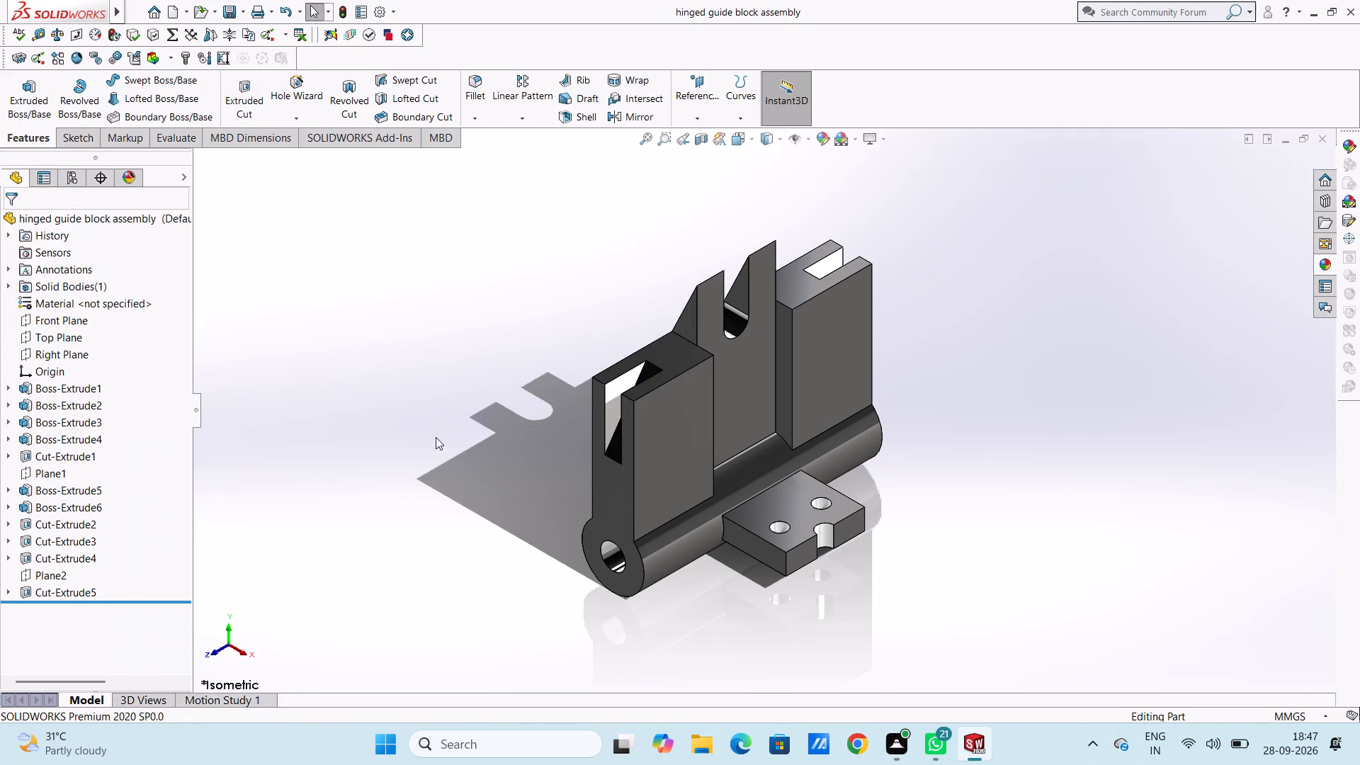